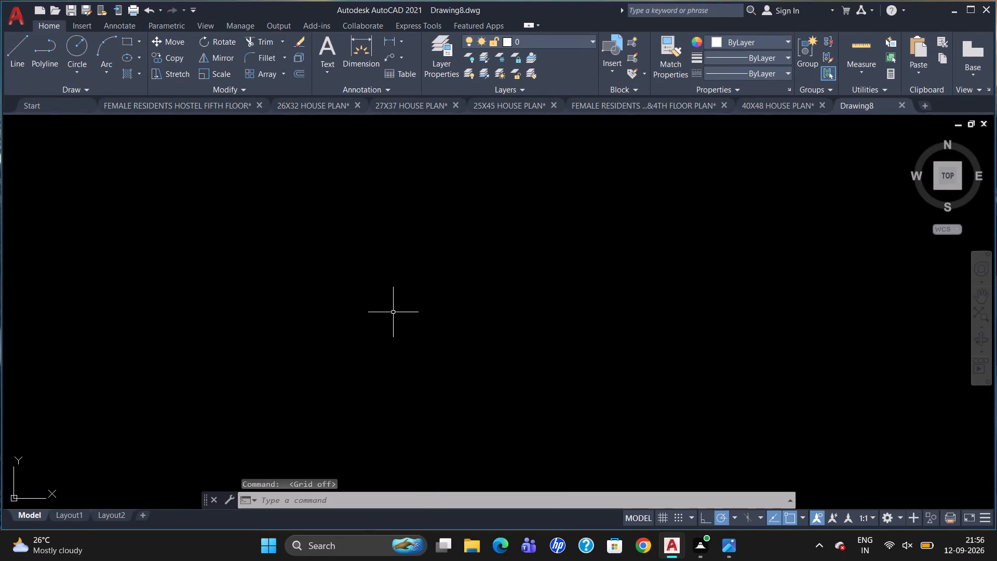
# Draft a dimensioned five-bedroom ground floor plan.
# Open the Options dialog to check the open and save settings, and accept them as they are.
pyautogui.click(389, 499)
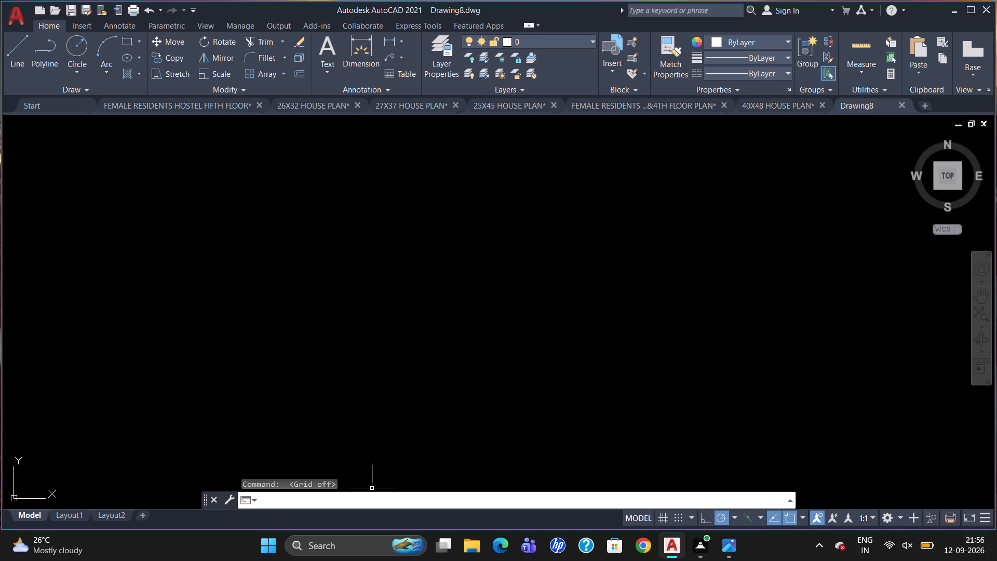
pyautogui.write('OPTIONS')
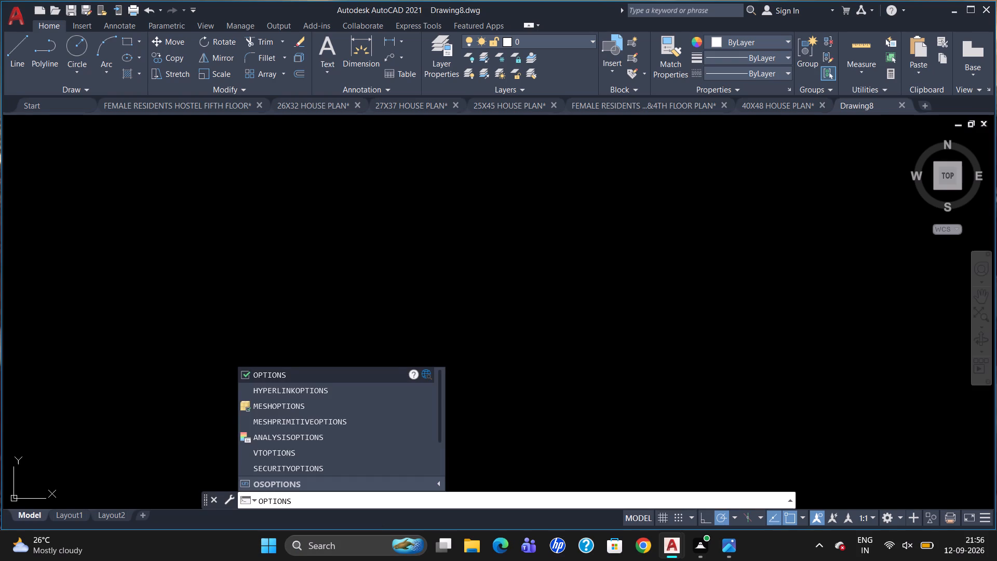
pyautogui.press('Return')
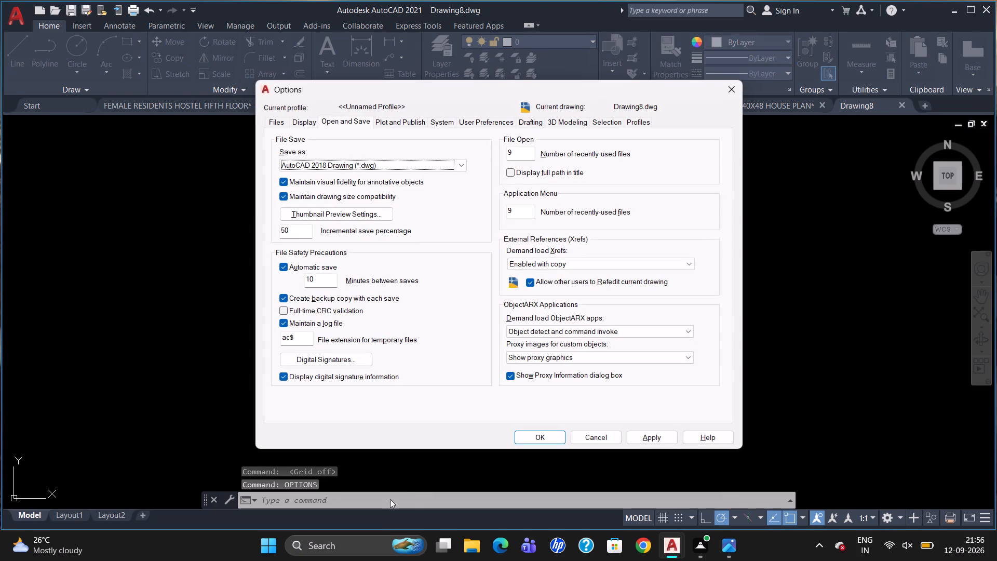
pyautogui.click(536, 437)
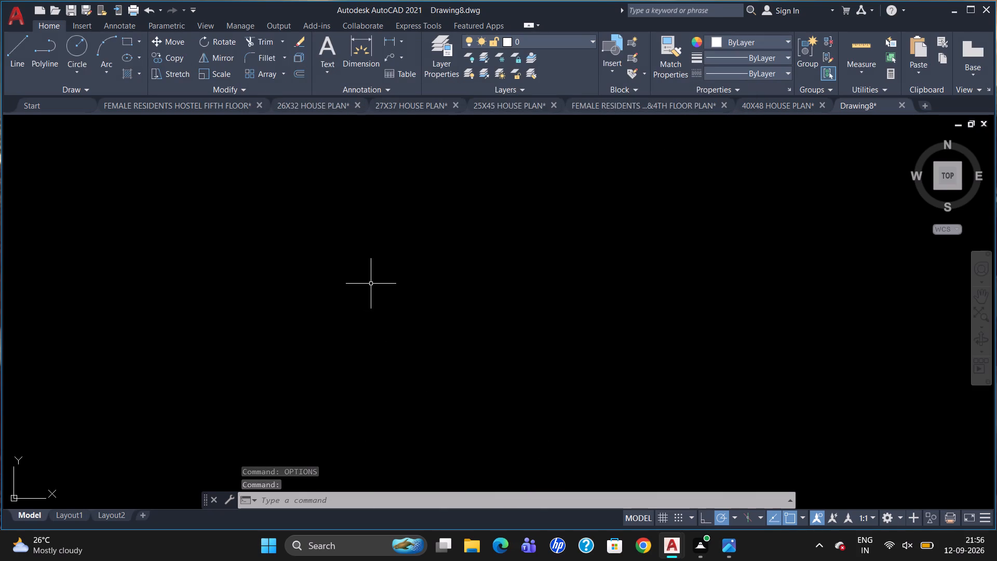
# Configure the drawing units to Engineering length type, 0'-0.00" precision and an insertion scale in inches.
pyautogui.write('UN')
pyautogui.press('Return')
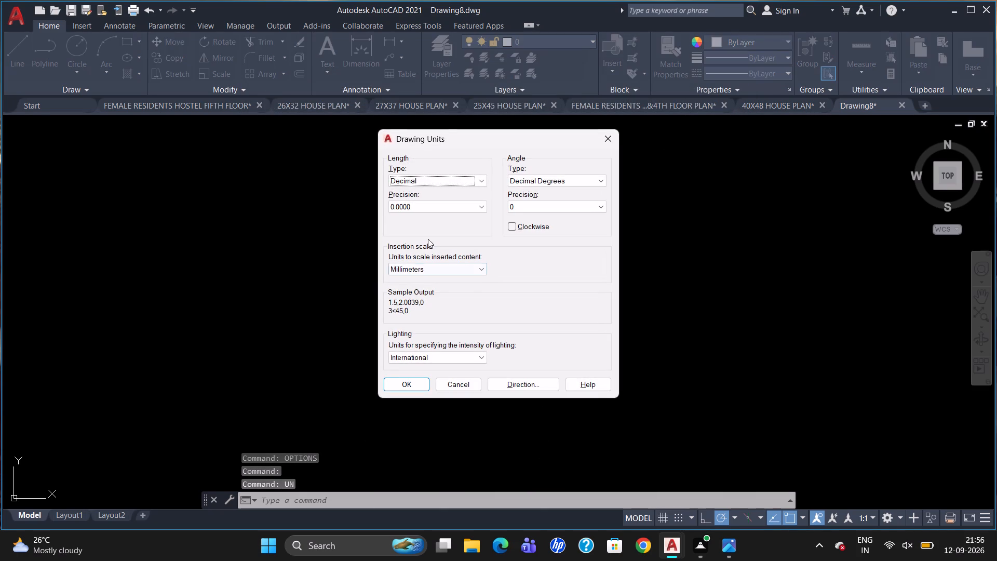
pyautogui.click(476, 178)
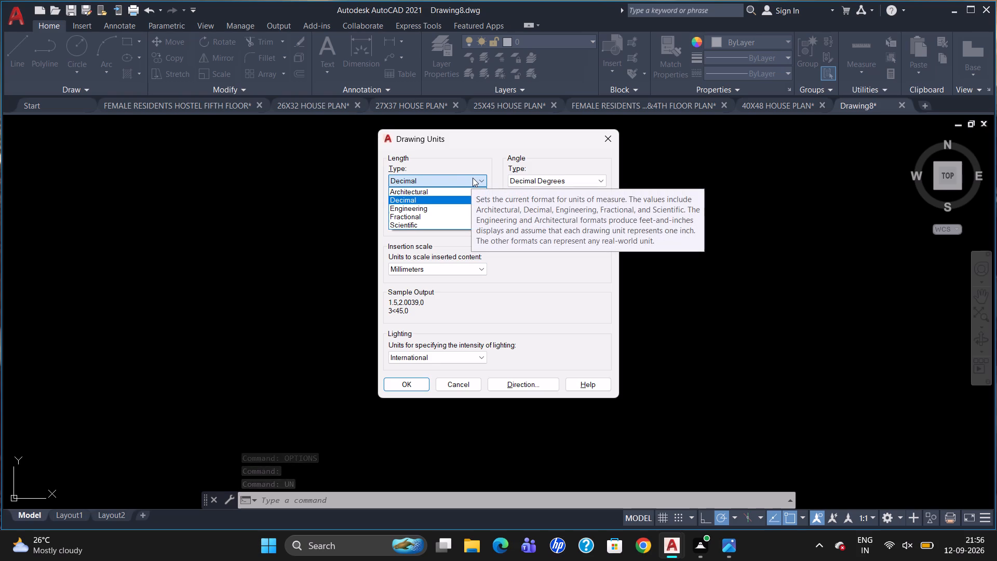
pyautogui.click(435, 208)
pyautogui.click(437, 205)
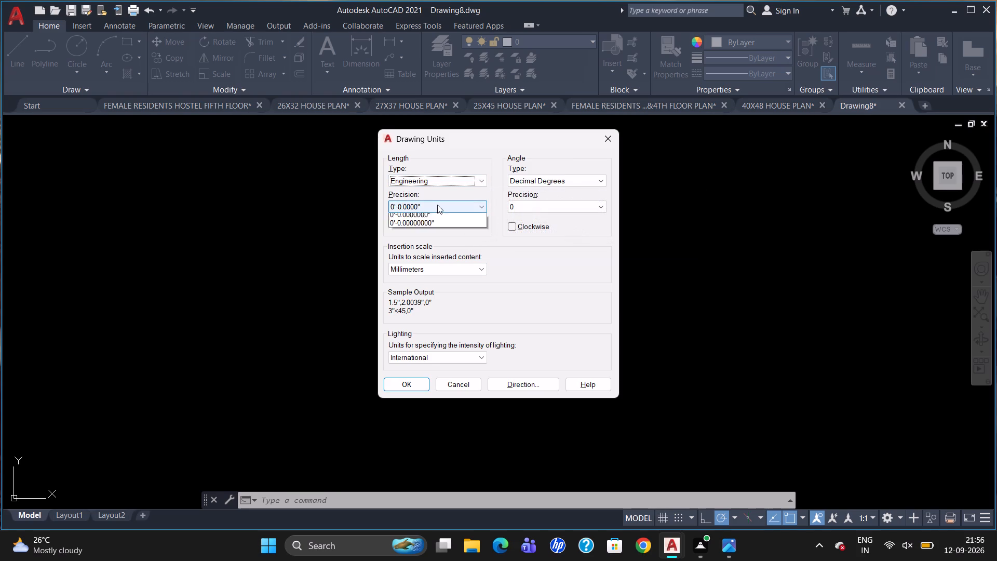
pyautogui.click(441, 232)
pyautogui.click(440, 270)
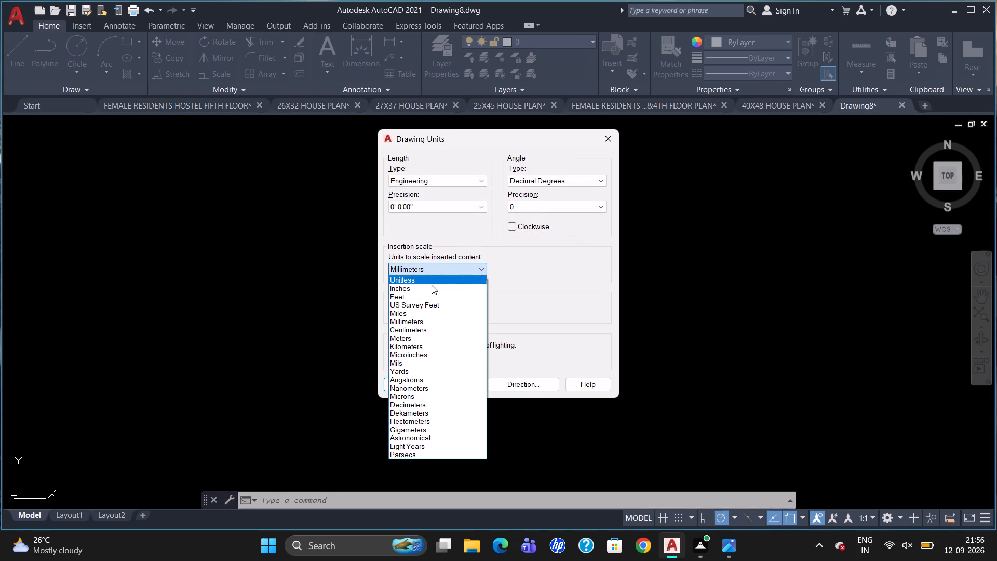
pyautogui.click(437, 290)
pyautogui.click(415, 385)
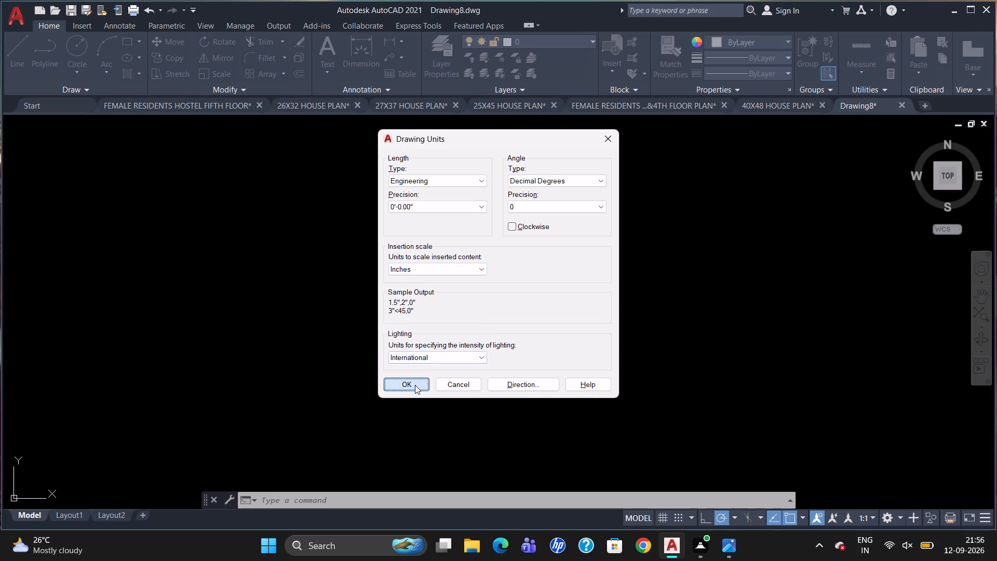
# Open the ISO-25 dimension style for modification and set its linear unit format to Engineering.
pyautogui.press('d')
pyautogui.press('Return')
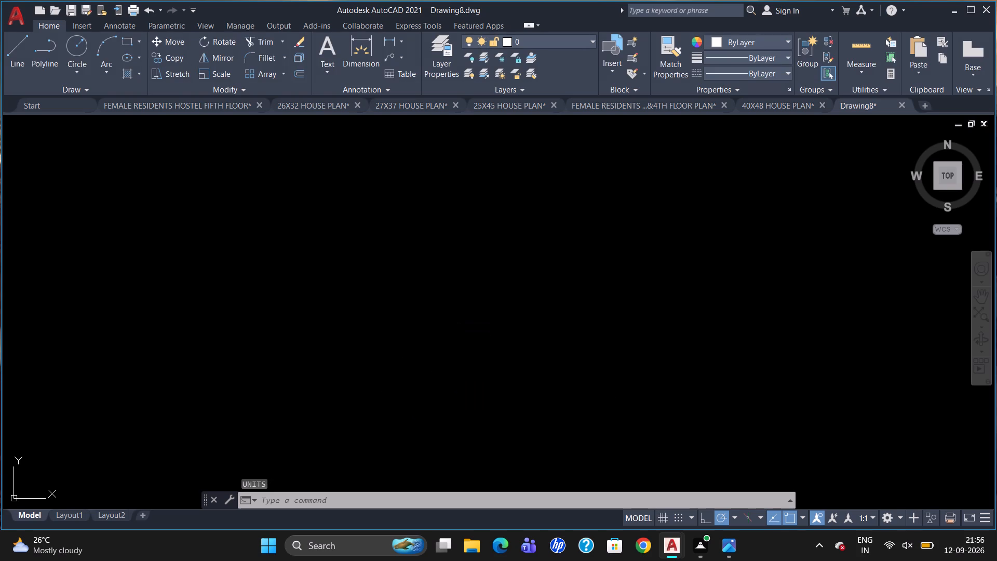
pyautogui.click(625, 240)
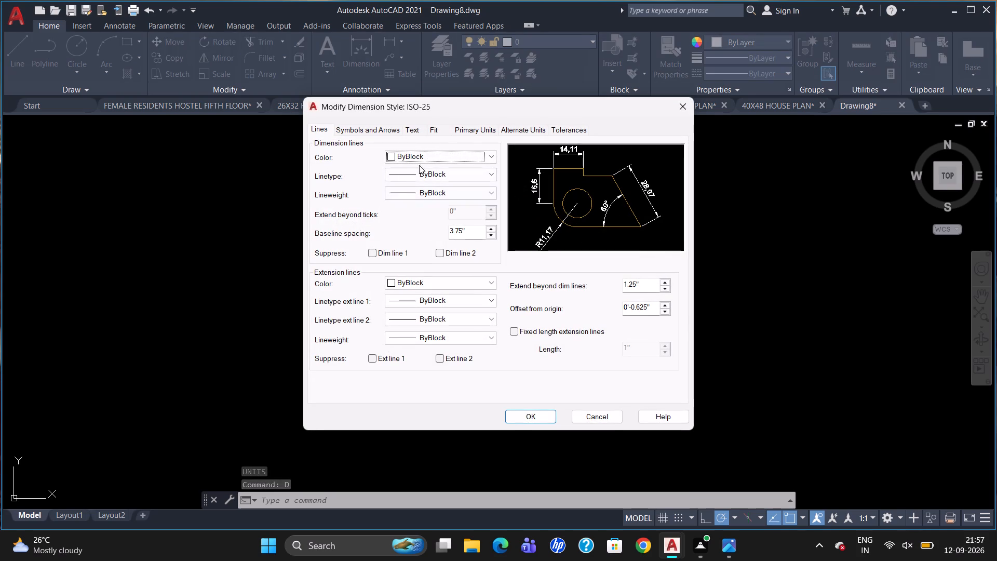
pyautogui.click(476, 125)
pyautogui.click(481, 154)
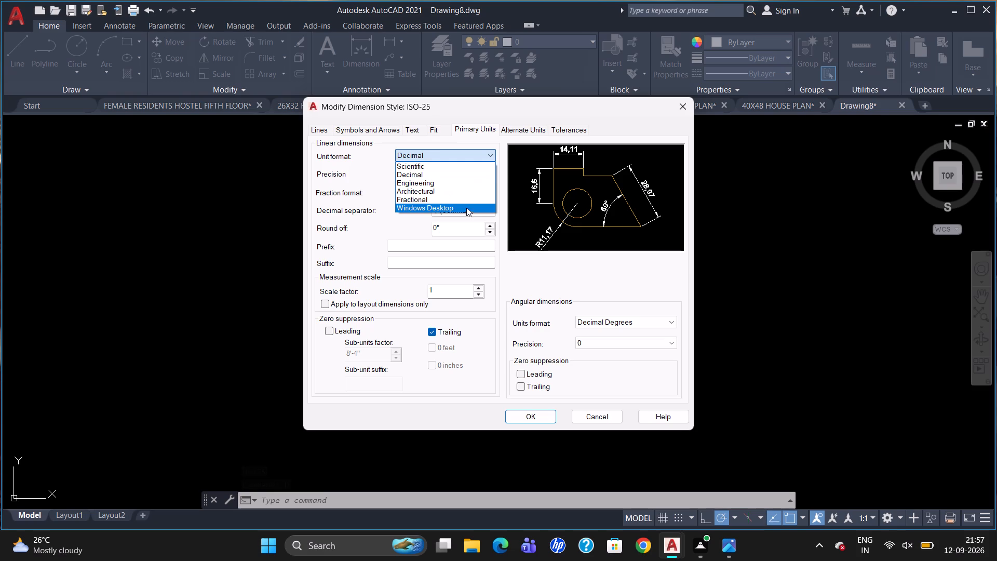
pyautogui.click(475, 184)
# Set the dimension style's text height to 5 and its arrow size to 5.
pyautogui.click(415, 128)
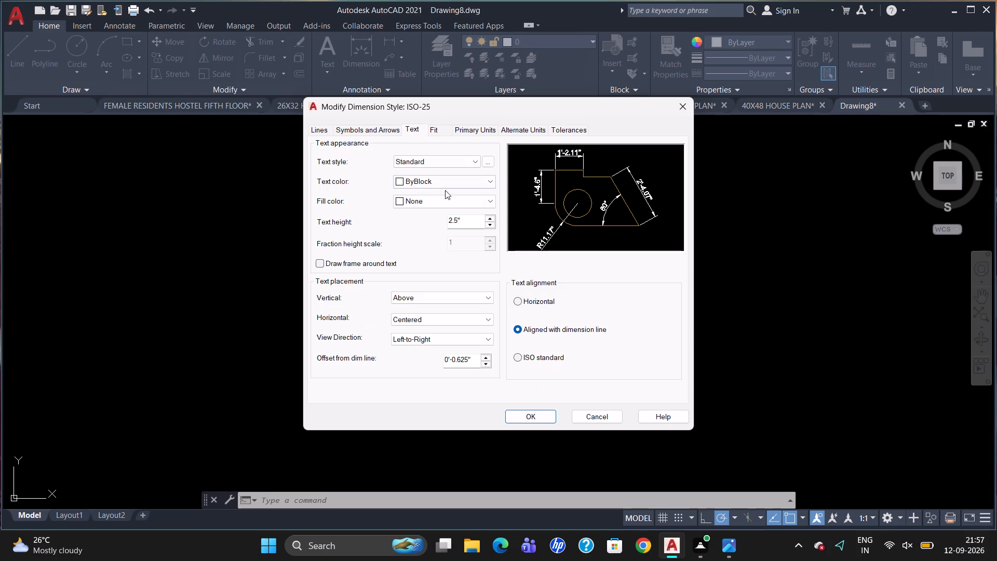
pyautogui.moveTo(474, 222); pyautogui.dragTo(438, 231)
pyautogui.press('BackSpace')
pyautogui.press('5')
pyautogui.click(371, 130)
pyautogui.moveTo(340, 253); pyautogui.dragTo(329, 259)
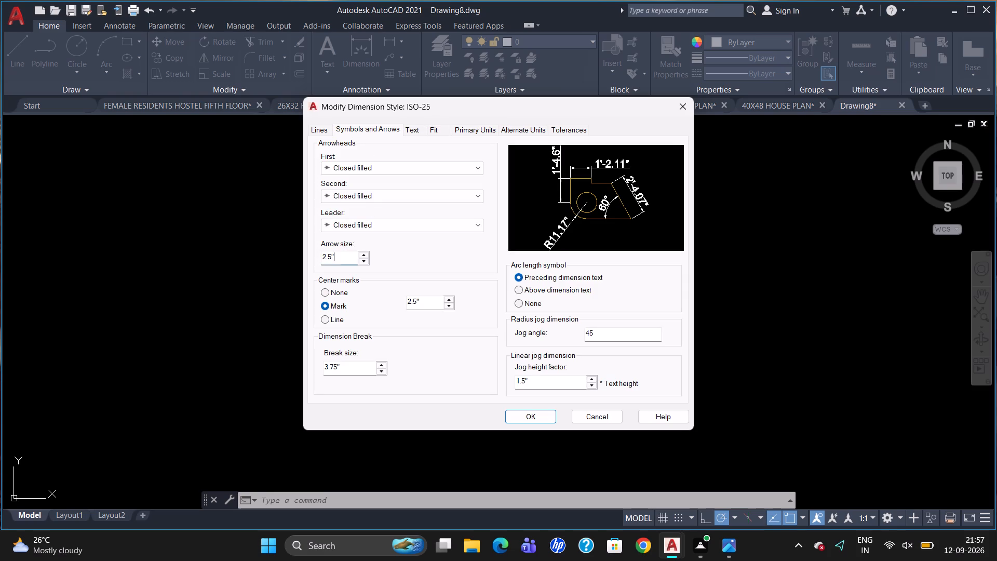
pyautogui.moveTo(329, 259); pyautogui.dragTo(282, 280)
pyautogui.press('BackSpace')
pyautogui.press('5')
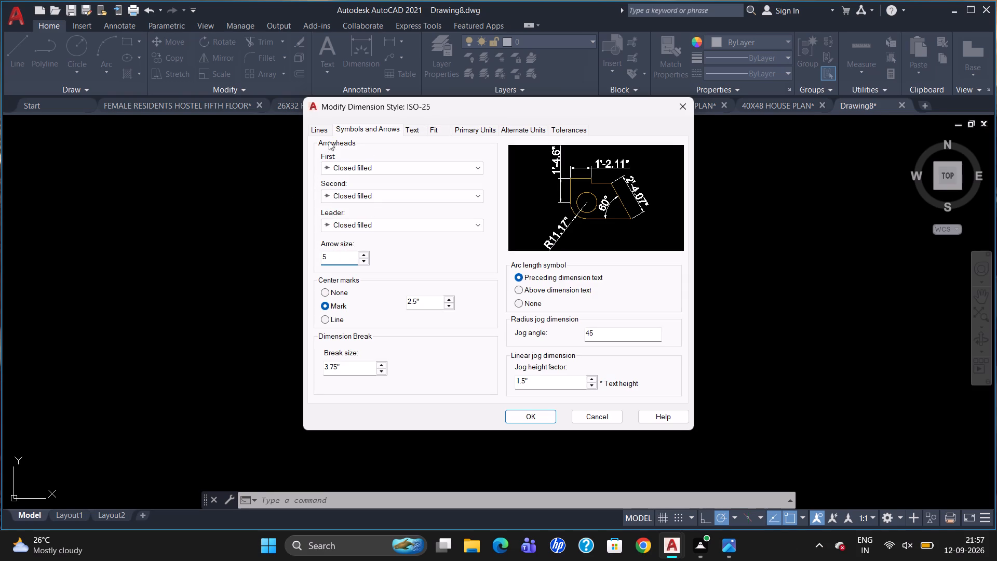
# Check the style's line settings, accept the changes, make ISO-25 the current dimension style and close the Dimension Style Manager.
pyautogui.click(328, 131)
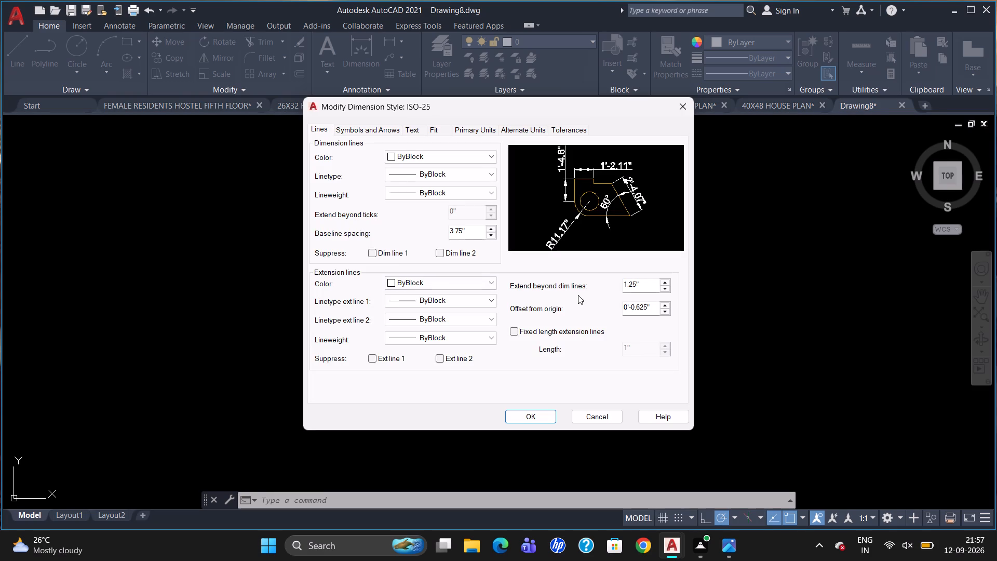
pyautogui.click(516, 329)
pyautogui.click(531, 416)
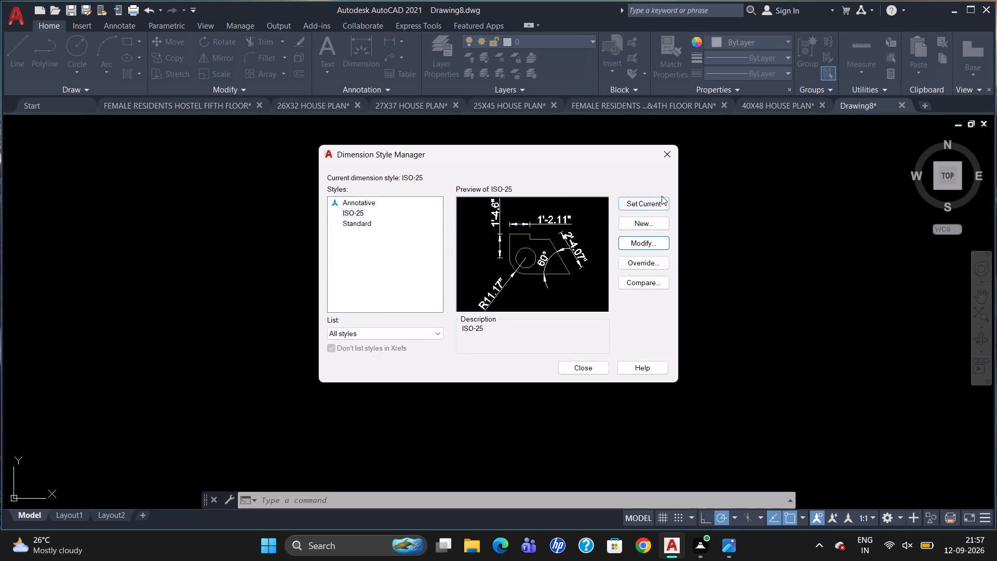
pyautogui.click(661, 198)
pyautogui.click(597, 367)
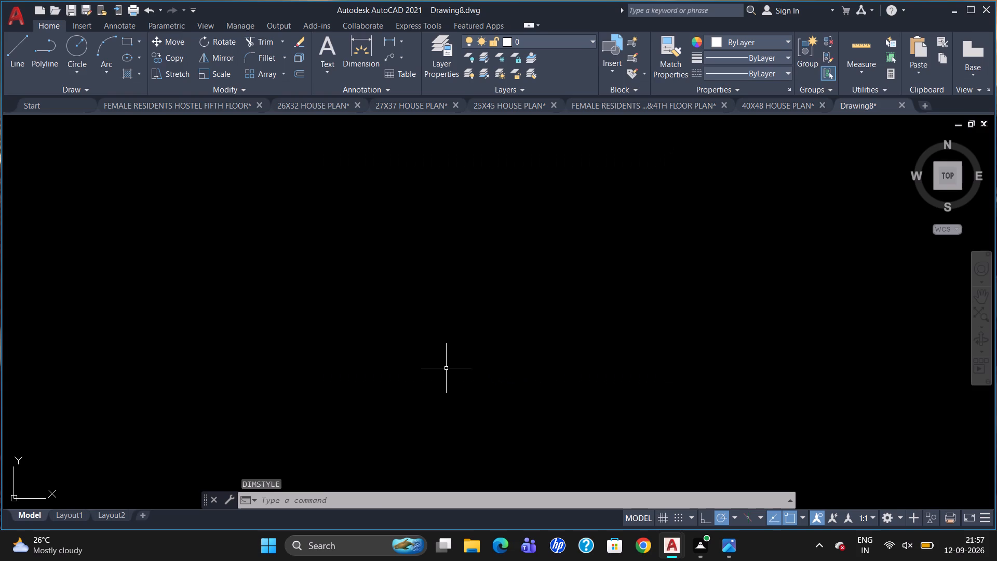
# Set the model space limits from lower-left corner 0,0 to upper-right corner 11.7,16.5.
pyautogui.write('LIMITS')
pyautogui.press('Return')
pyautogui.write('0,0')
pyautogui.press('Return')
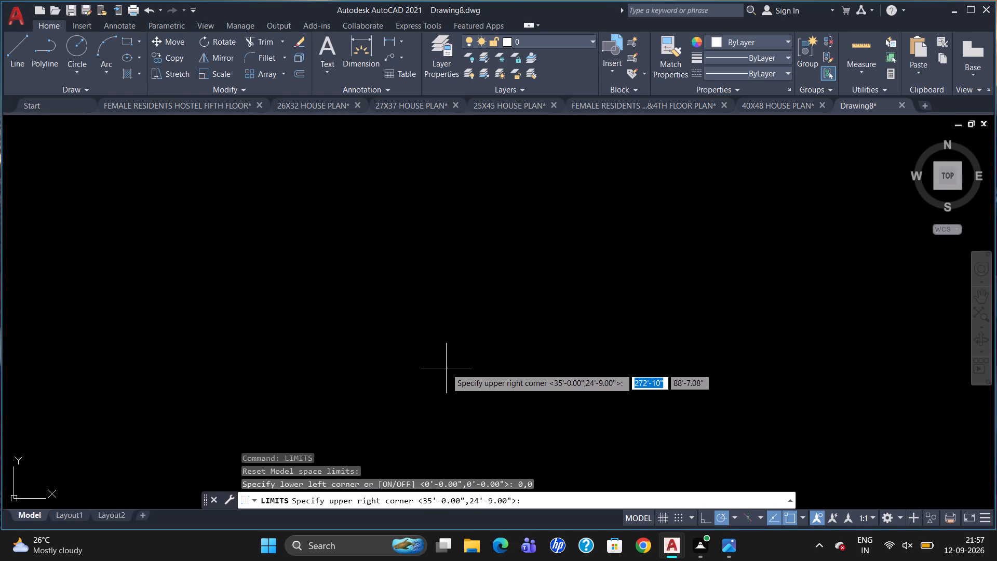
pyautogui.write('11.7,16.5')
pyautogui.press('Return')
pyautogui.press('z')
pyautogui.press('Return')
pyautogui.press('a')
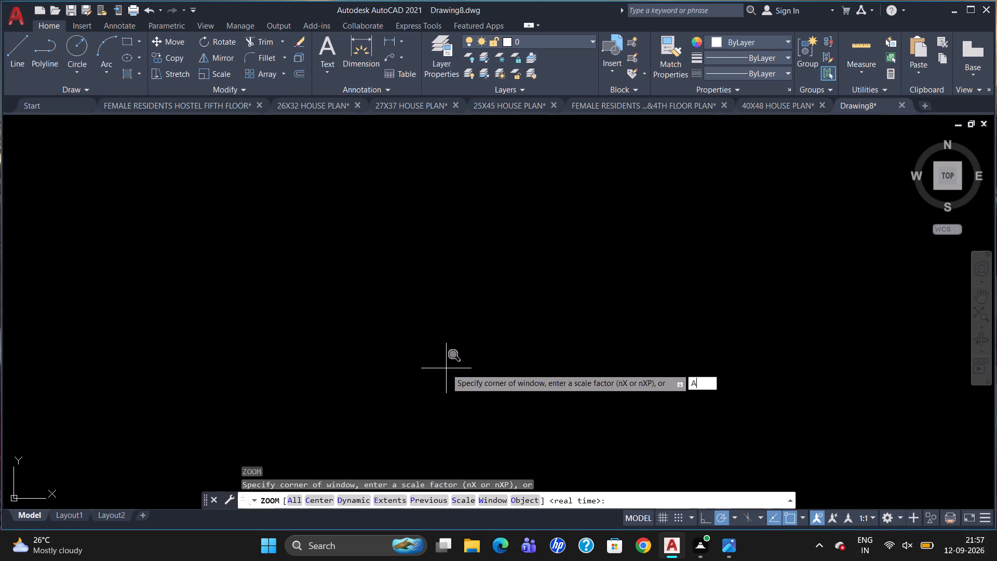
pyautogui.press('Return')
# Draw a rectangle 34'8" wide by 32'5" high for the plan's outer boundary.
pyautogui.write('REC')
pyautogui.press('Return')
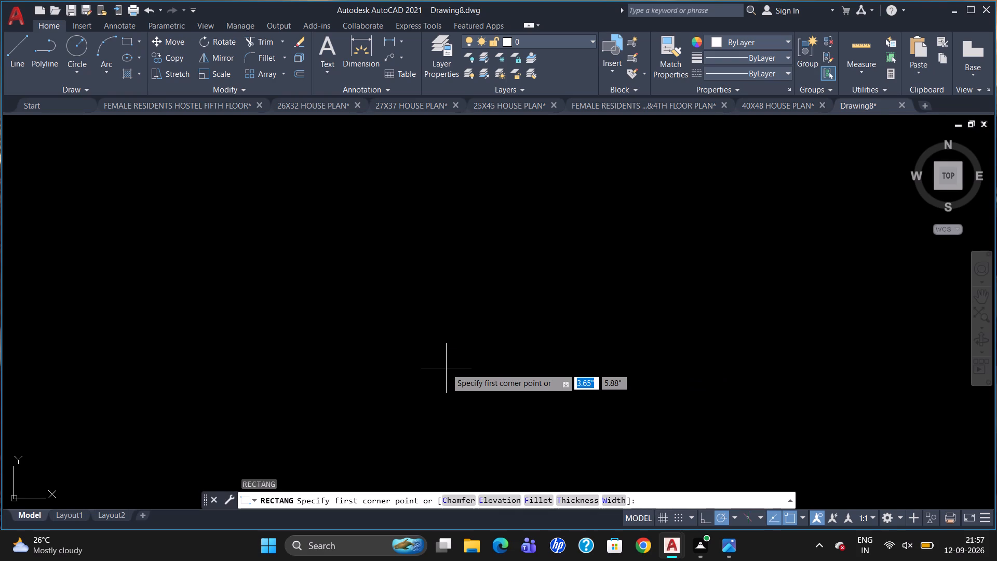
pyautogui.moveTo(359, 181); pyautogui.dragTo(366, 205)
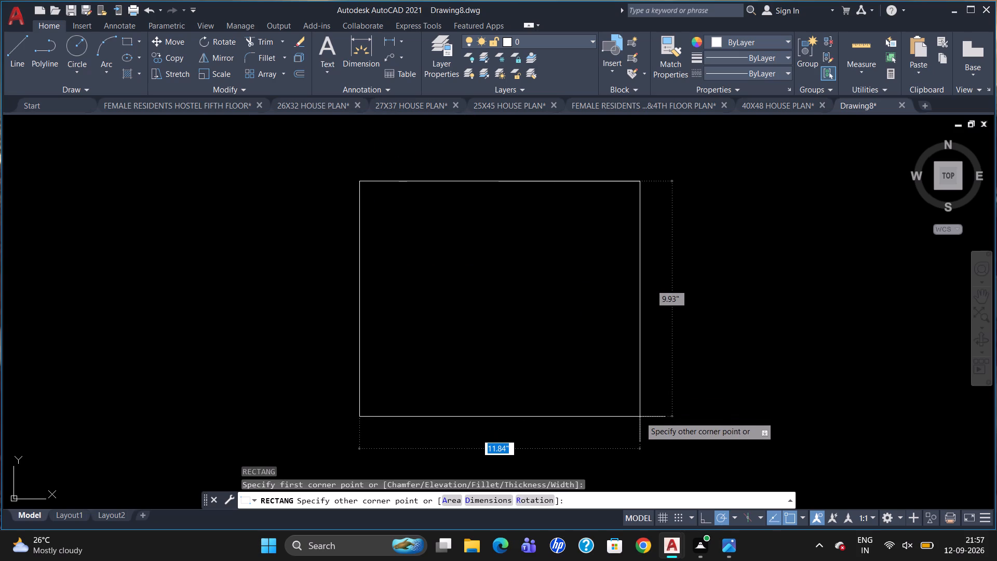
pyautogui.write('34\'8"')
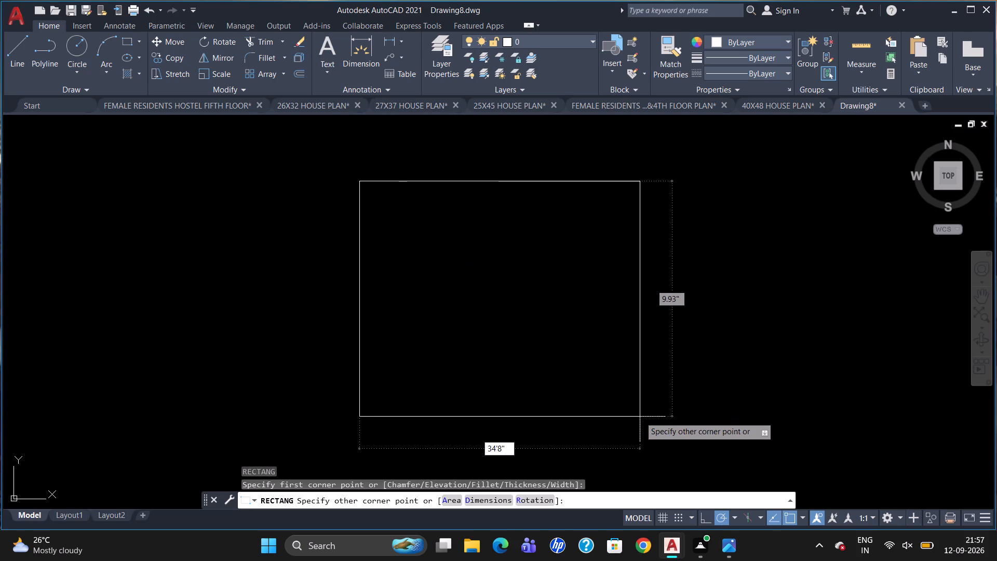
pyautogui.press('Tab')
pyautogui.write('32\'5"')
pyautogui.press('Return')
pyautogui.press('Escape')
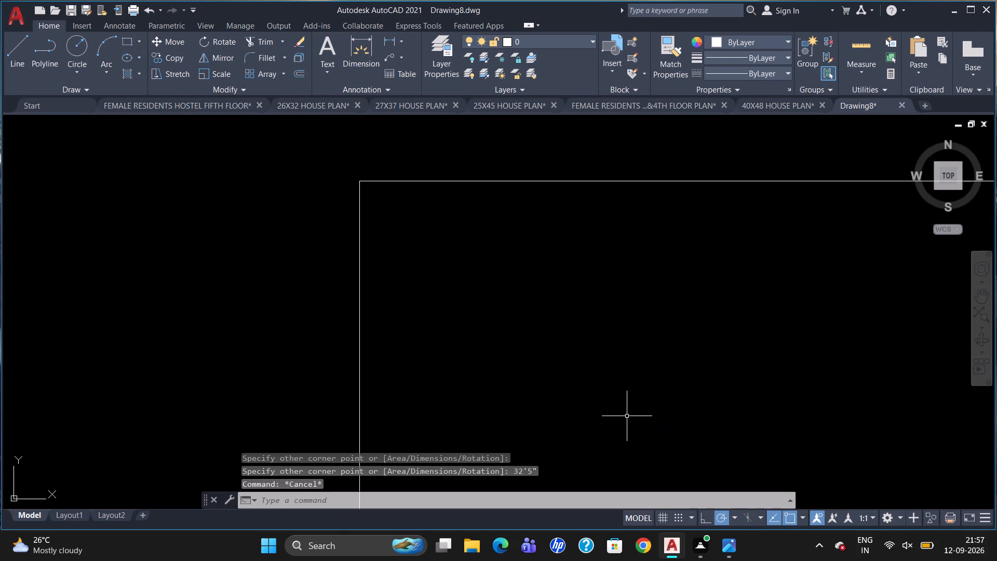
# Move the UCS origin away from the rectangle's upper-left corner to an empty spot outside its left edge.
pyautogui.scroll(-5, 486, 216)
pyautogui.scroll(-4, 724, 203)
pyautogui.scroll(2, 782, 258)
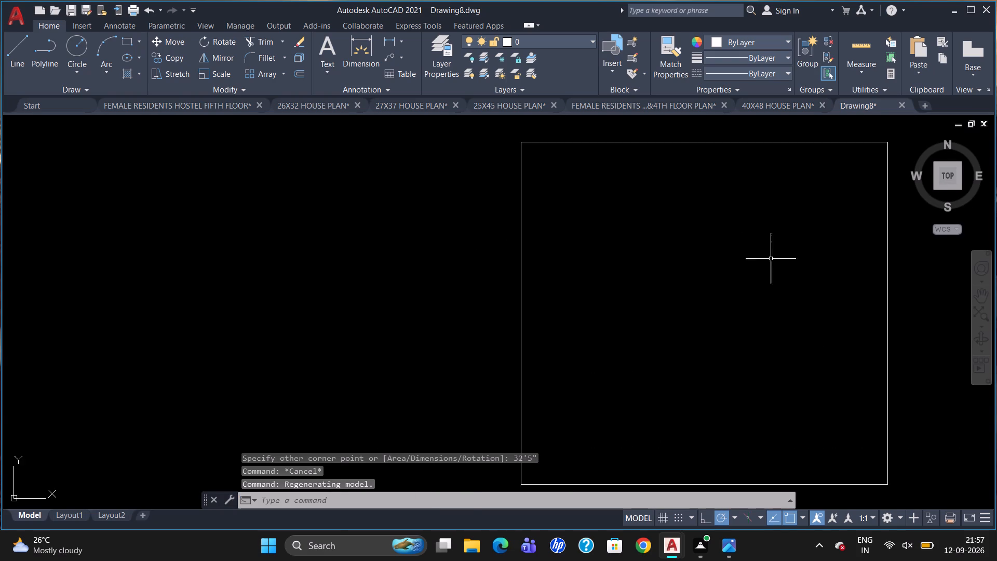
pyautogui.scroll(1, 769, 259)
pyautogui.scroll(-3, 637, 301)
pyautogui.scroll(1, 700, 297)
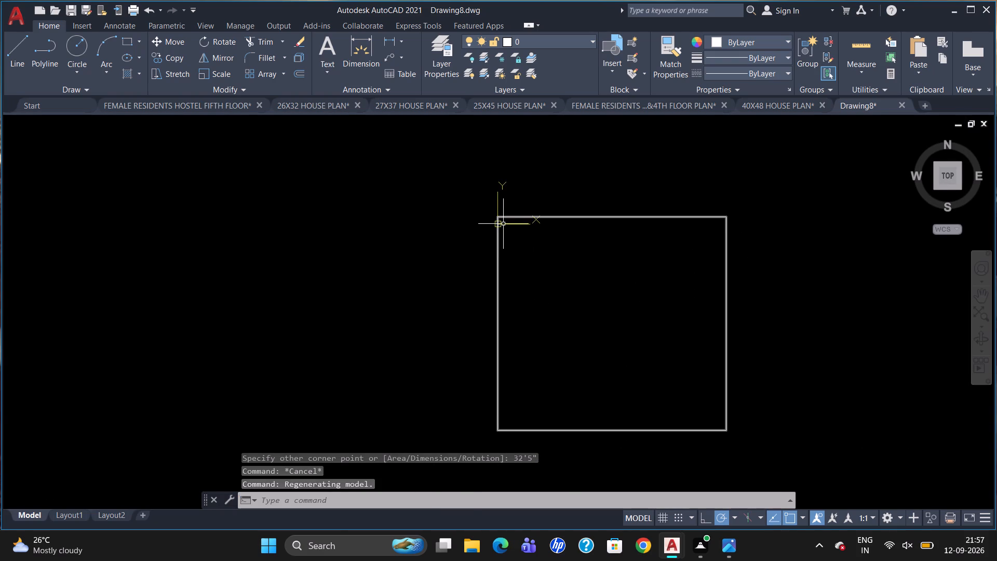
pyautogui.click(502, 225)
pyautogui.click(499, 220)
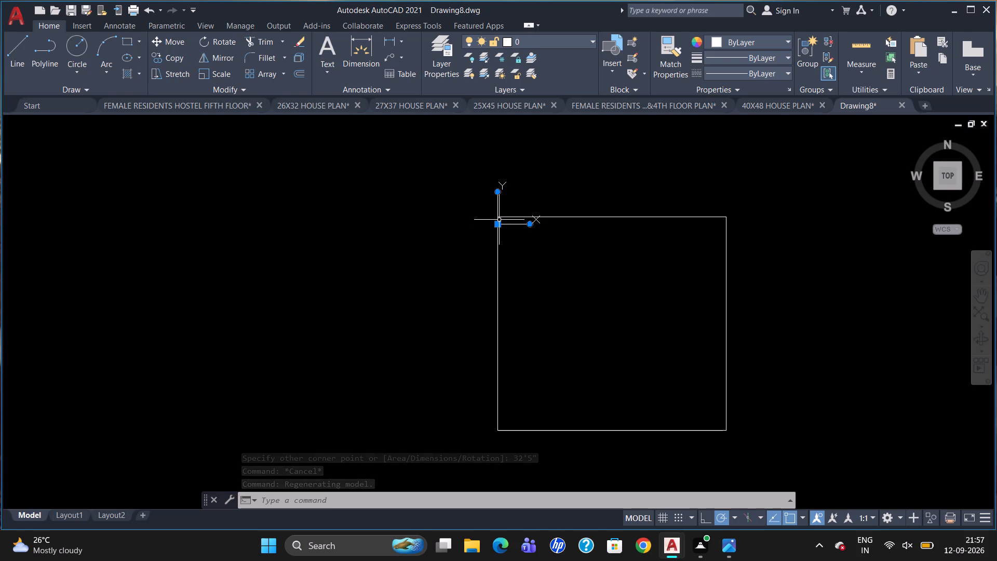
pyautogui.click(501, 220)
pyautogui.click(500, 222)
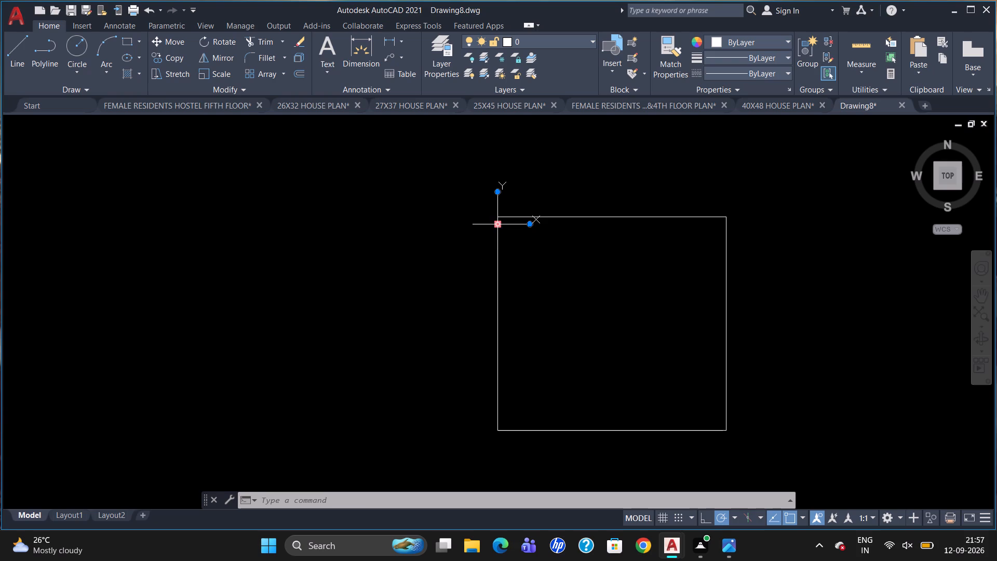
pyautogui.moveTo(497, 223); pyautogui.dragTo(464, 234)
pyautogui.click(422, 232)
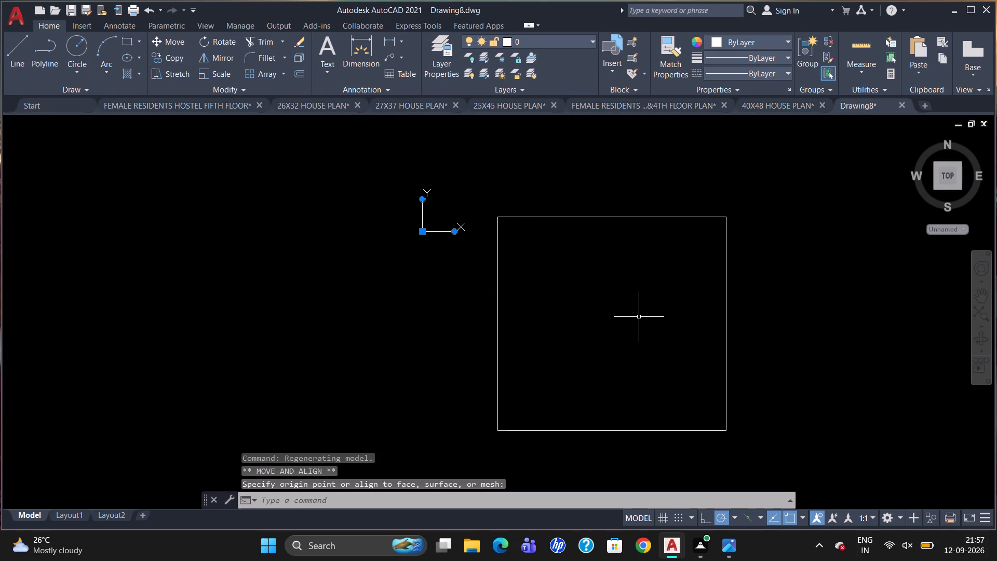
pyautogui.press('Escape')
# Offset the outer rectangle 9" inward to form the exterior wall thickness.
pyautogui.press('o')
pyautogui.press('Return')
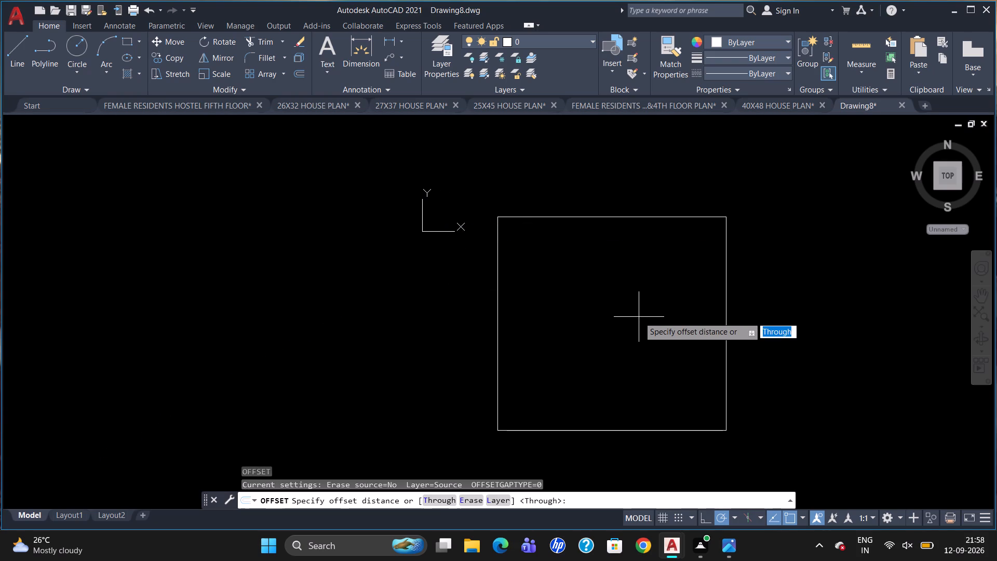
pyautogui.write('9"')
pyautogui.press('Return')
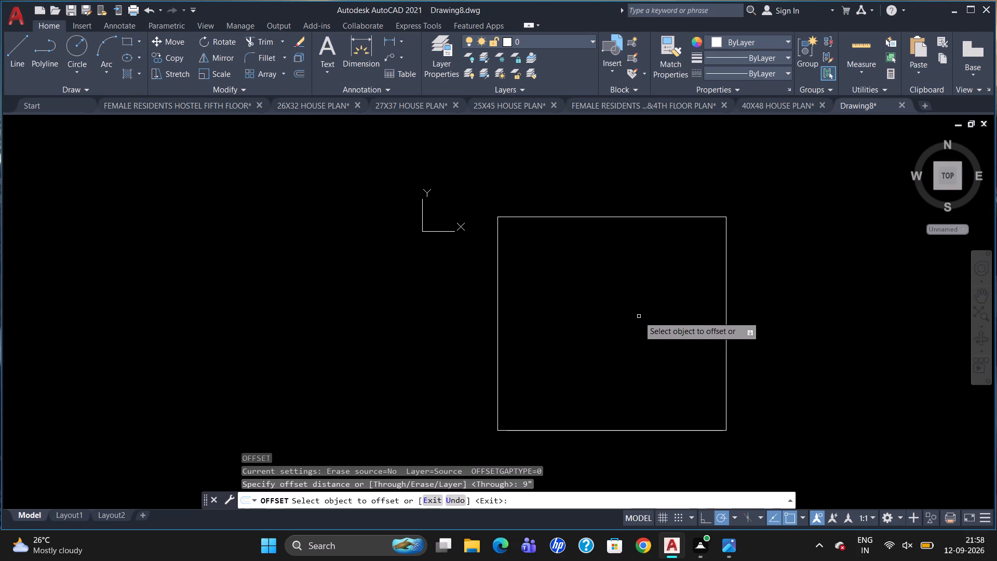
pyautogui.moveTo(666, 215); pyautogui.dragTo(663, 234)
pyautogui.click(661, 243)
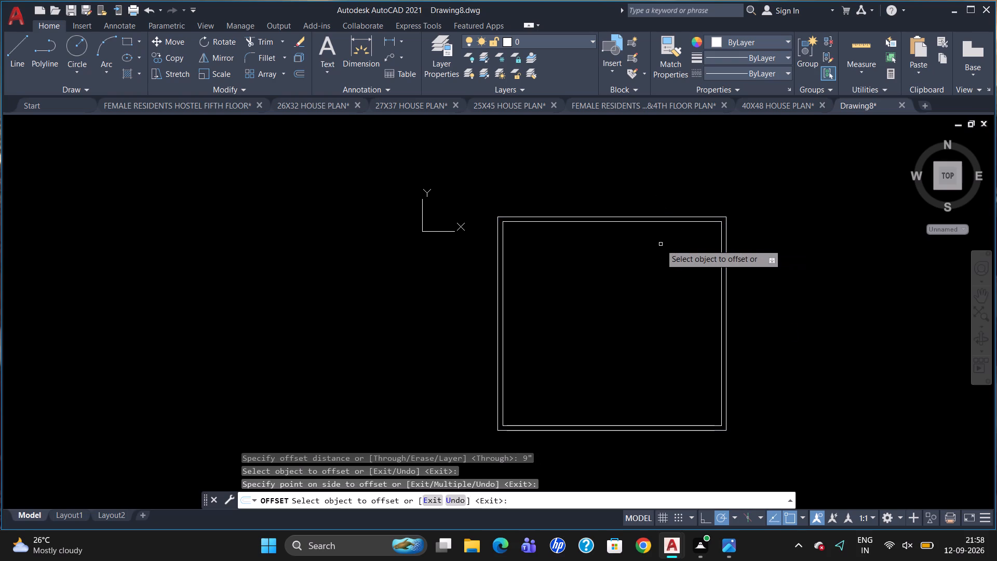
pyautogui.press('Escape')
# Explode the inner rectangle into separate wall lines.
pyautogui.click(671, 221)
pyautogui.press('x')
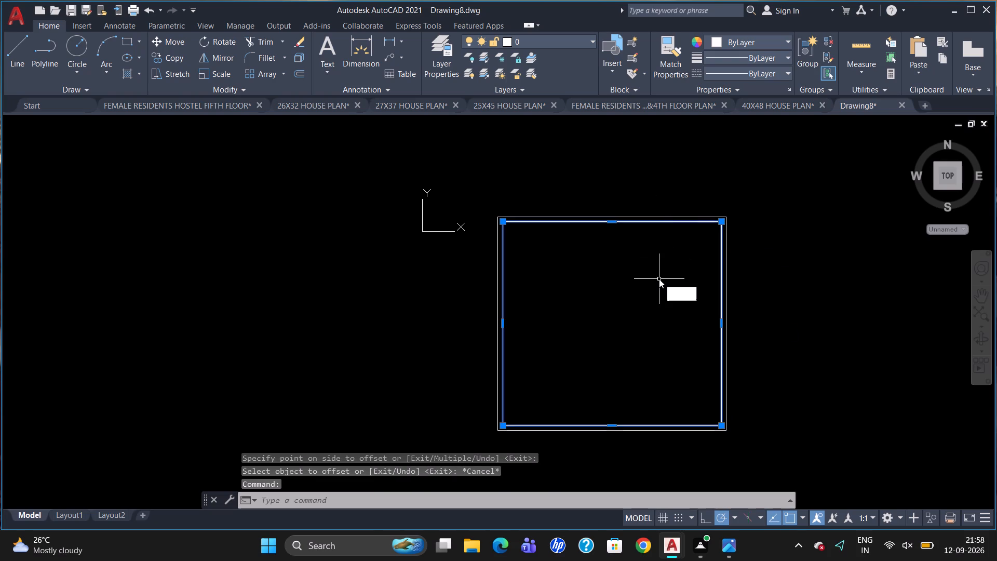
pyautogui.press('Return')
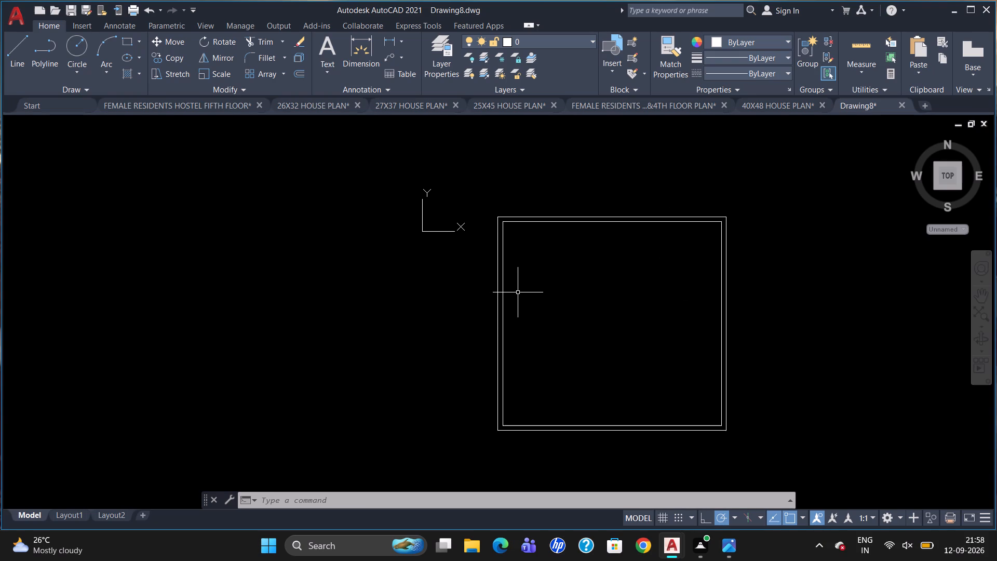
# Offset the inner face line of the left exterior wall 10'6" inward to mark the first vertical partition.
pyautogui.press('o')
pyautogui.press('Return')
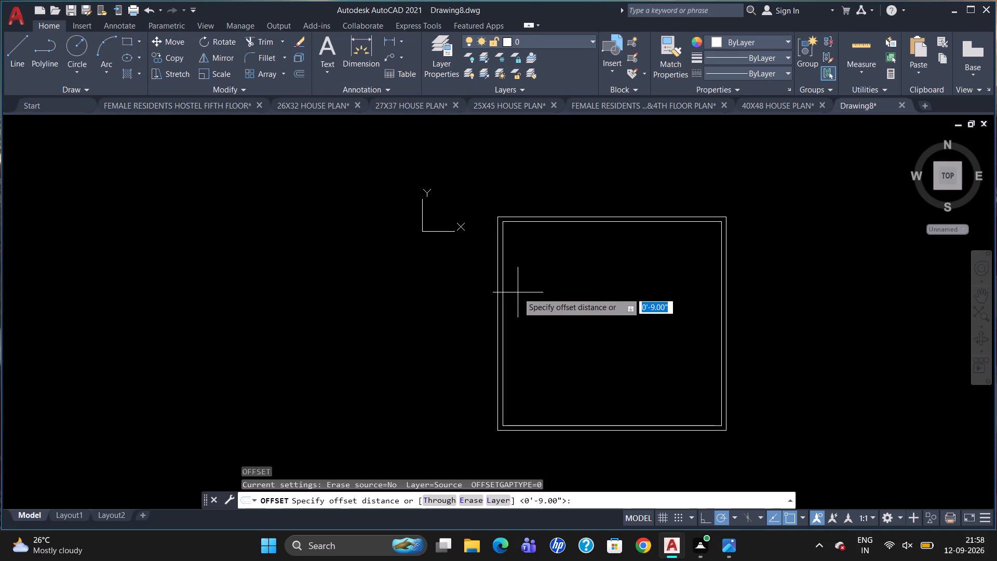
pyautogui.write('10\'6"')
pyautogui.press('Return')
pyautogui.click(503, 302)
pyautogui.click(541, 303)
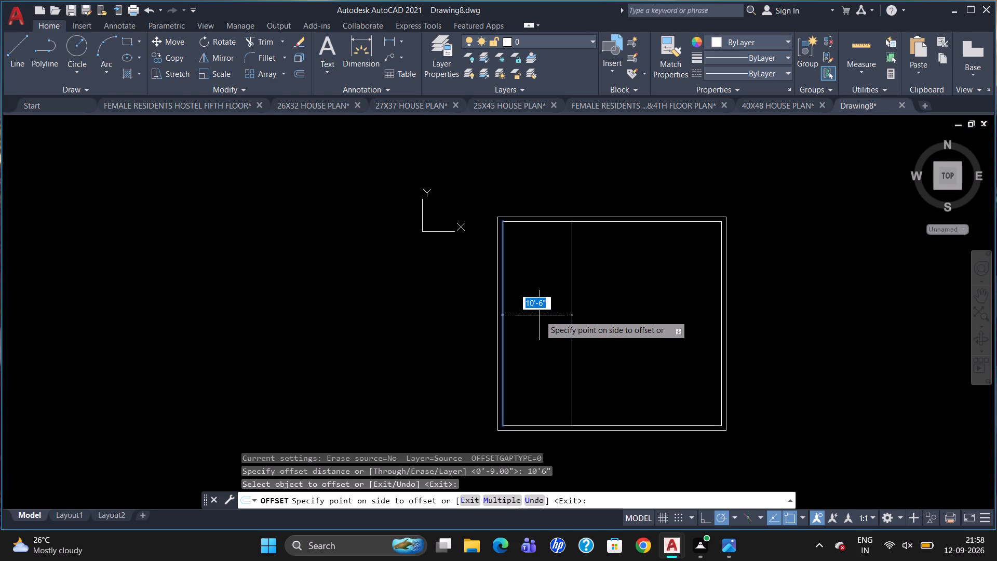
pyautogui.click(572, 326)
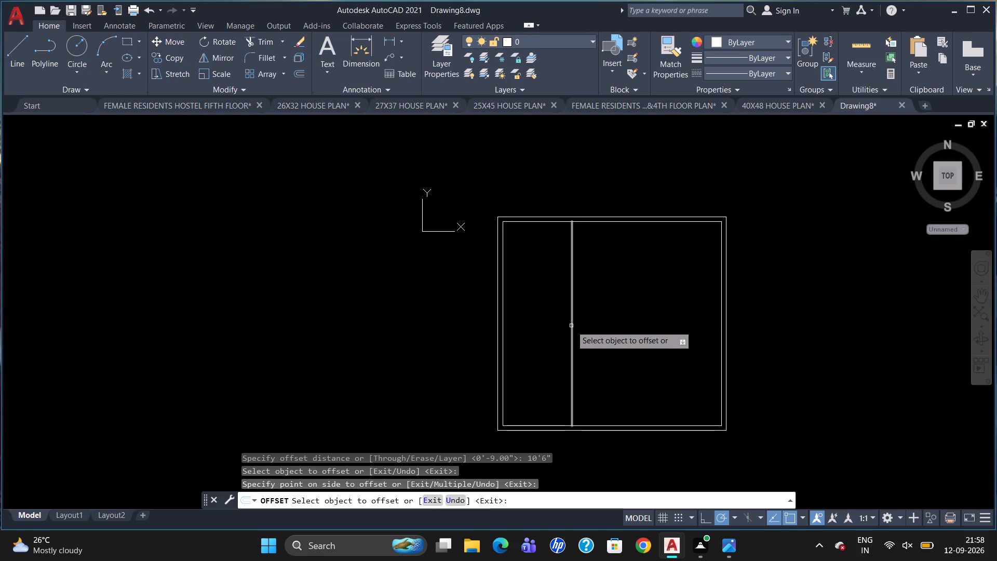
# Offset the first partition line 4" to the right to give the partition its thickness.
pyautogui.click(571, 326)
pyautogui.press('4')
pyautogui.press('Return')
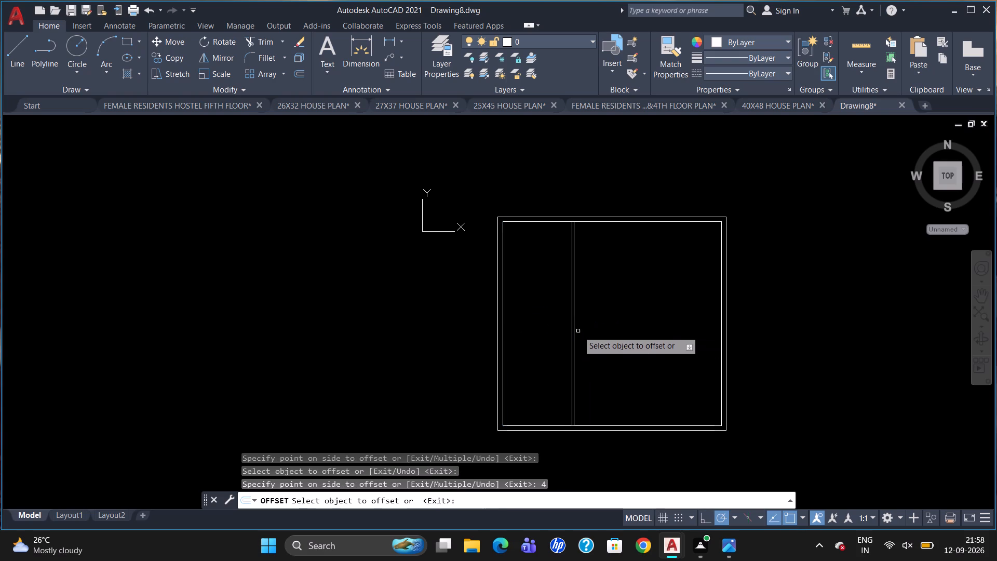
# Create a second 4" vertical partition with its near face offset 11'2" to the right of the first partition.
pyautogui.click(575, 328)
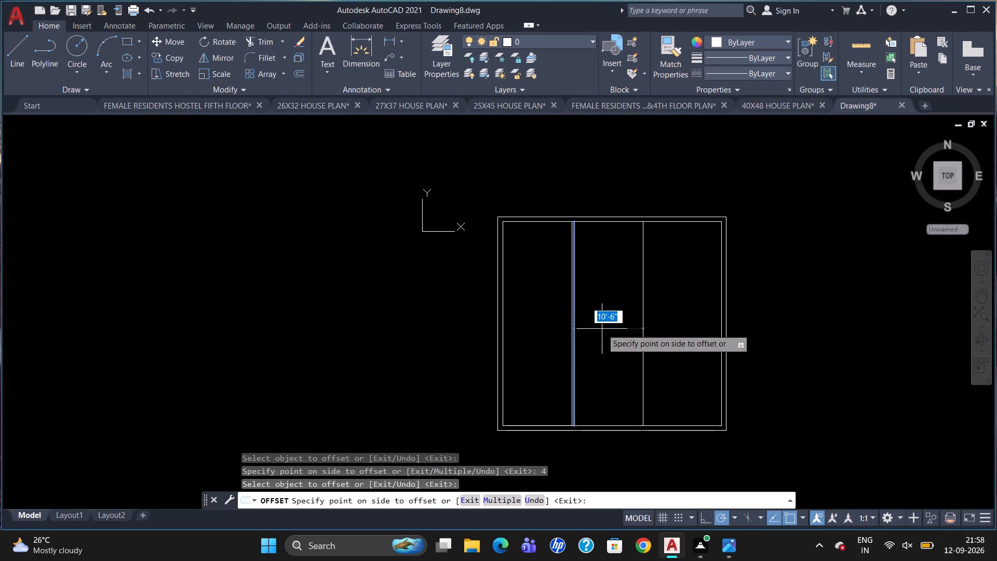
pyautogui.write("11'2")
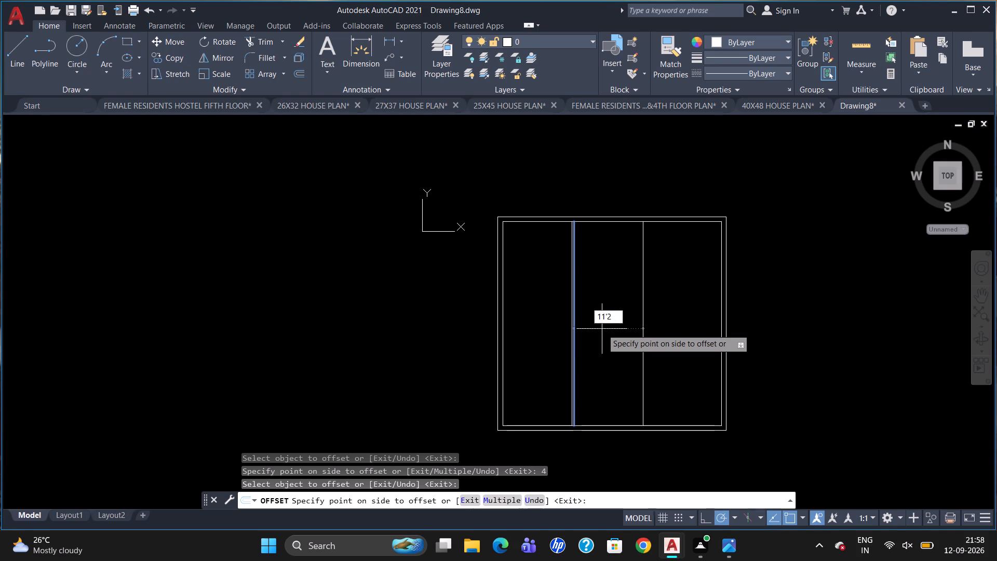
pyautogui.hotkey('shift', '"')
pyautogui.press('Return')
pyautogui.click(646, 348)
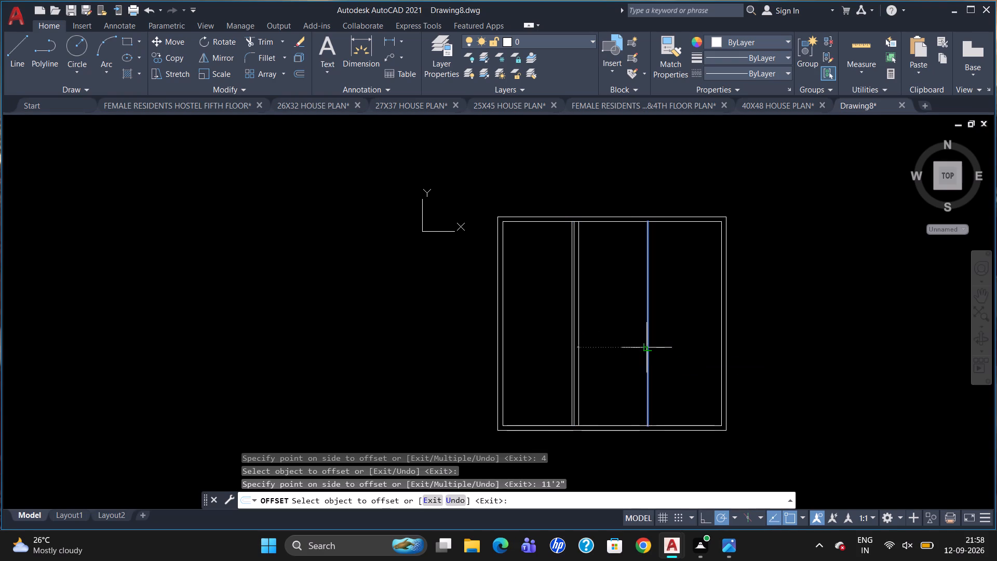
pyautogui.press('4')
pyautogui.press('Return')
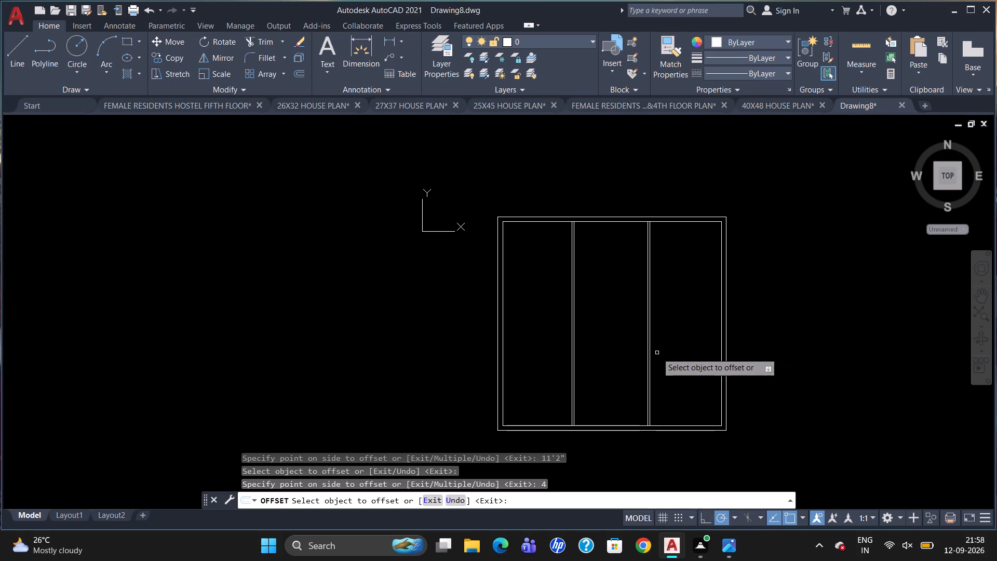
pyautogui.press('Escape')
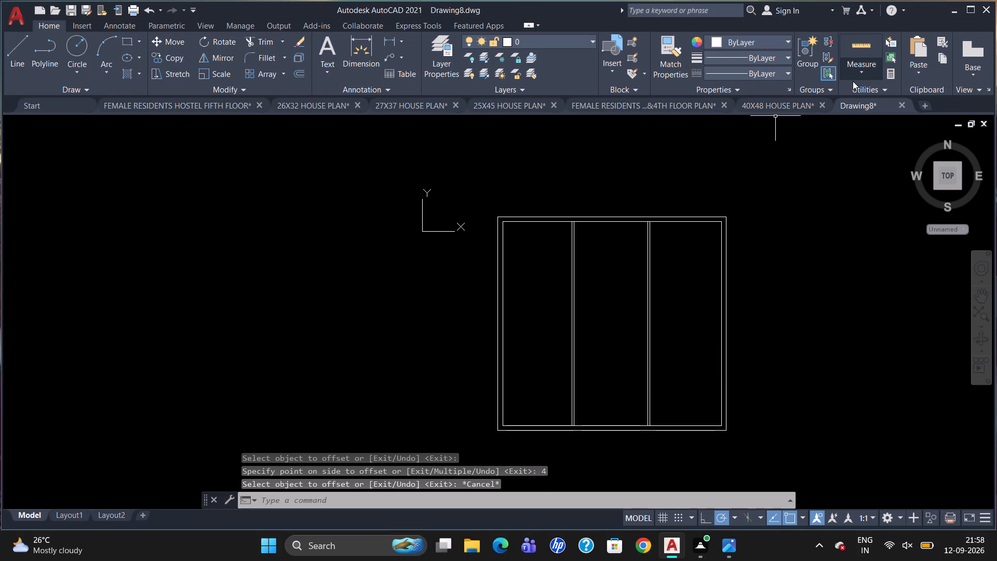
# Measure the clear width of the room between the second partition and the right exterior wall.
pyautogui.click(854, 58)
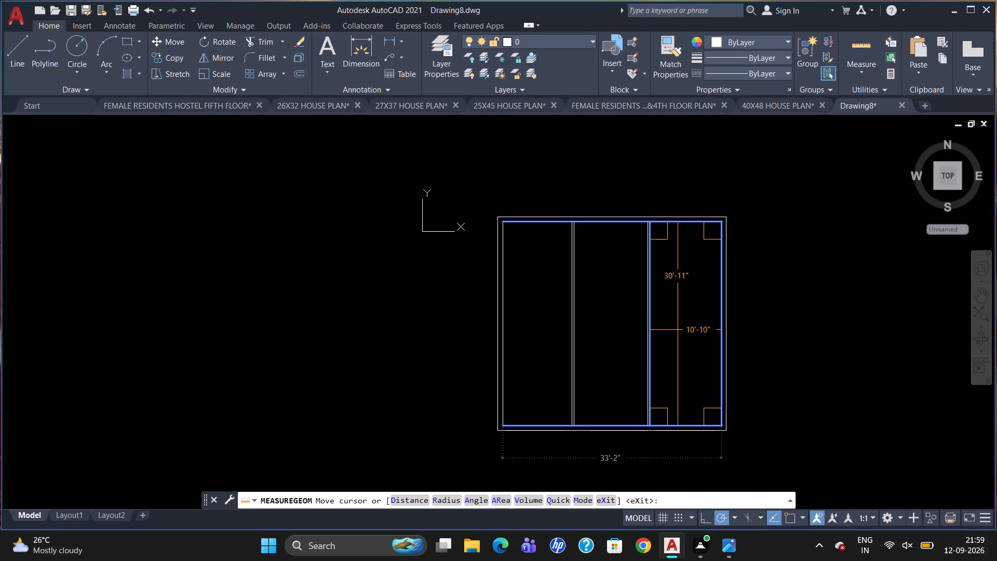
pyautogui.press('Escape')
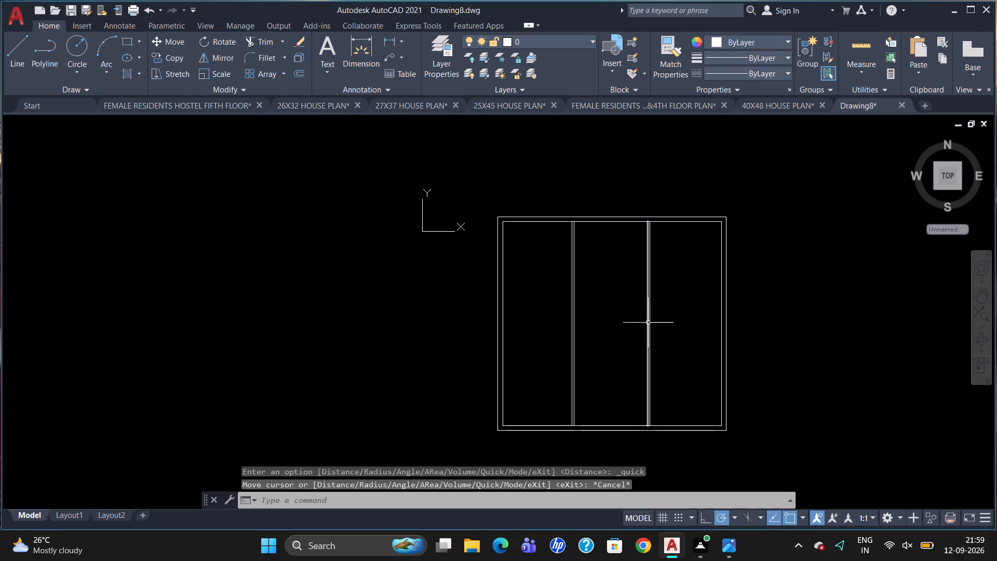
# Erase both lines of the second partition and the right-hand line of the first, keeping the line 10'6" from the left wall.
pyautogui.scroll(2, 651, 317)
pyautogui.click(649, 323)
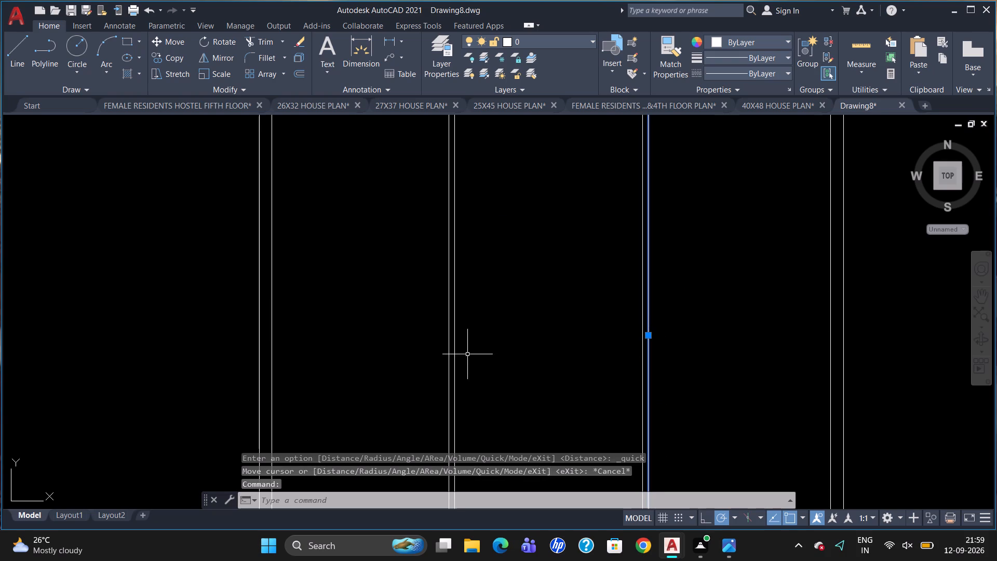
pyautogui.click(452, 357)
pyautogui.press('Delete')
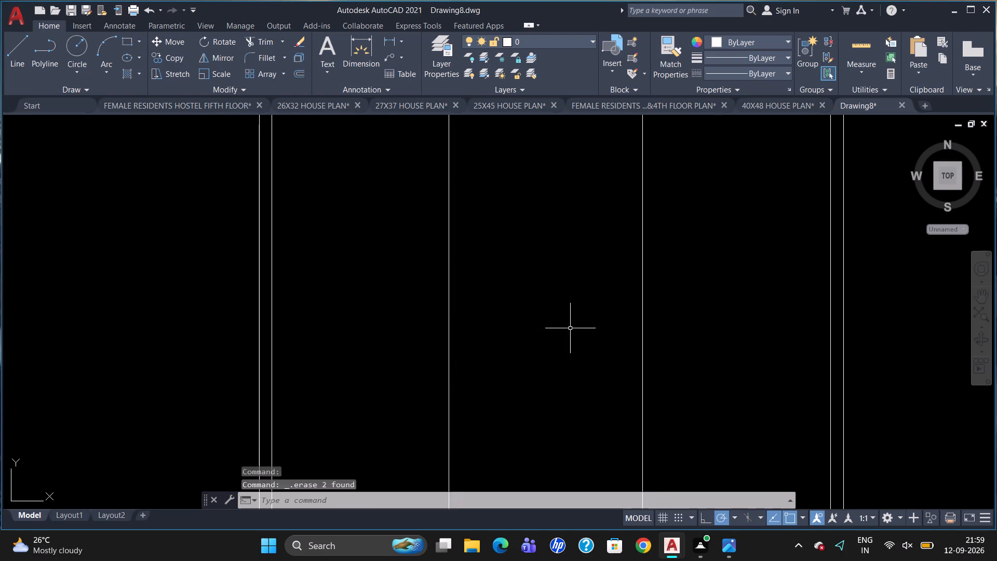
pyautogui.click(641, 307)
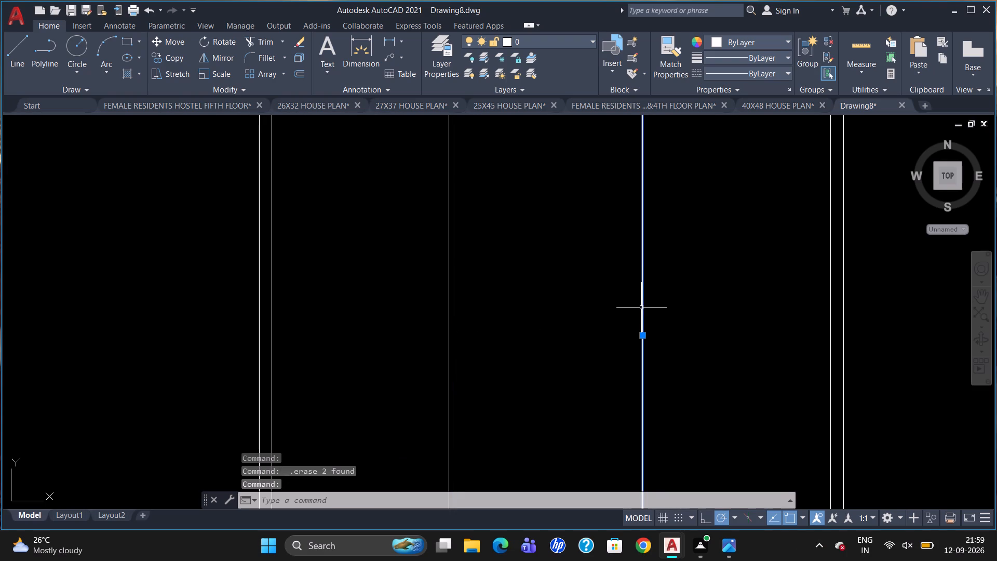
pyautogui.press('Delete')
# Offset the remaining partition line 6" to the right to form the first partition's thickness.
pyautogui.scroll(-2, 641, 317)
pyautogui.press('o')
pyautogui.press('Return')
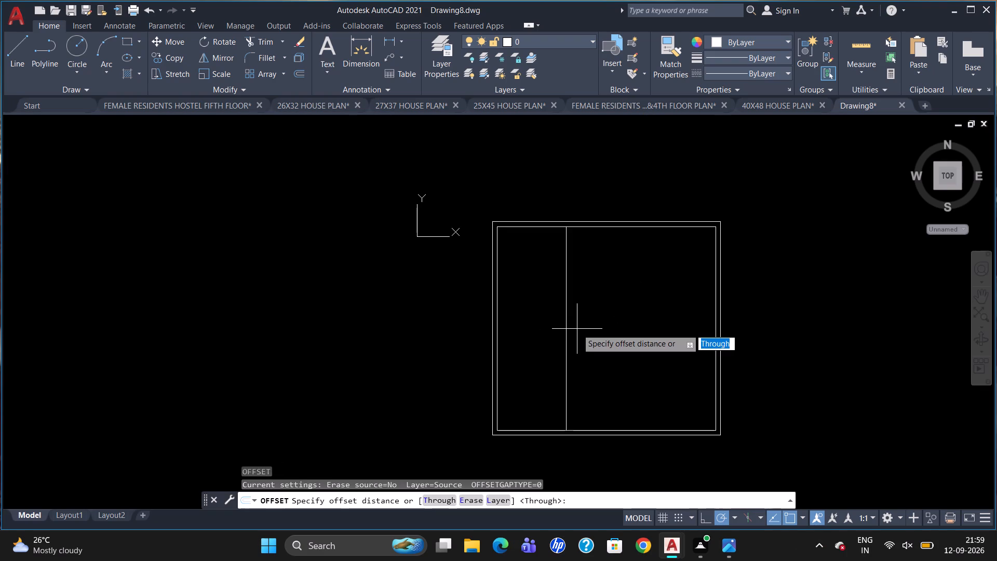
pyautogui.press('6')
pyautogui.press('Return')
pyautogui.click(567, 333)
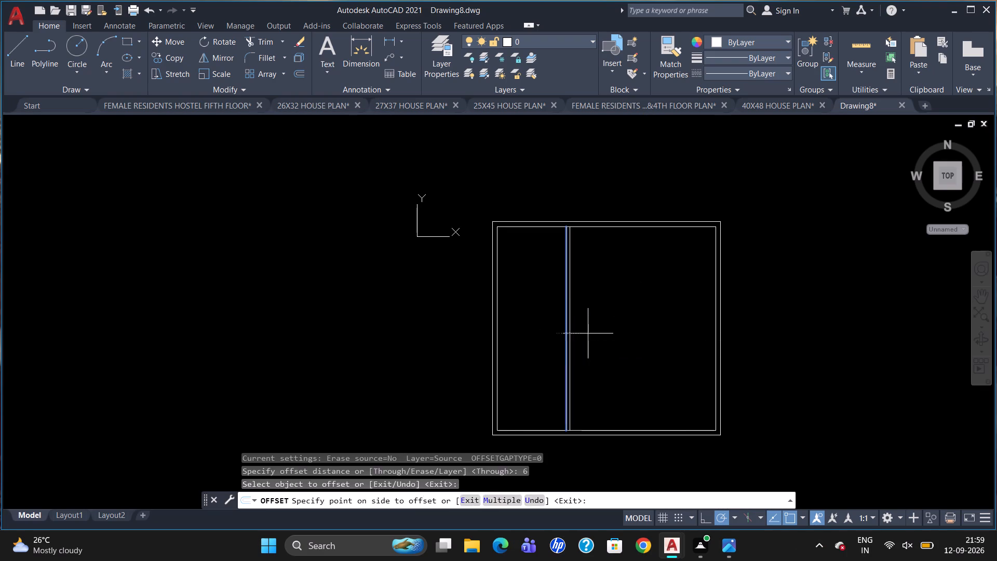
pyautogui.click(588, 333)
# Create a second 6" vertical partition with its near face offset 11'2" to the right of the first partition.
pyautogui.click(568, 346)
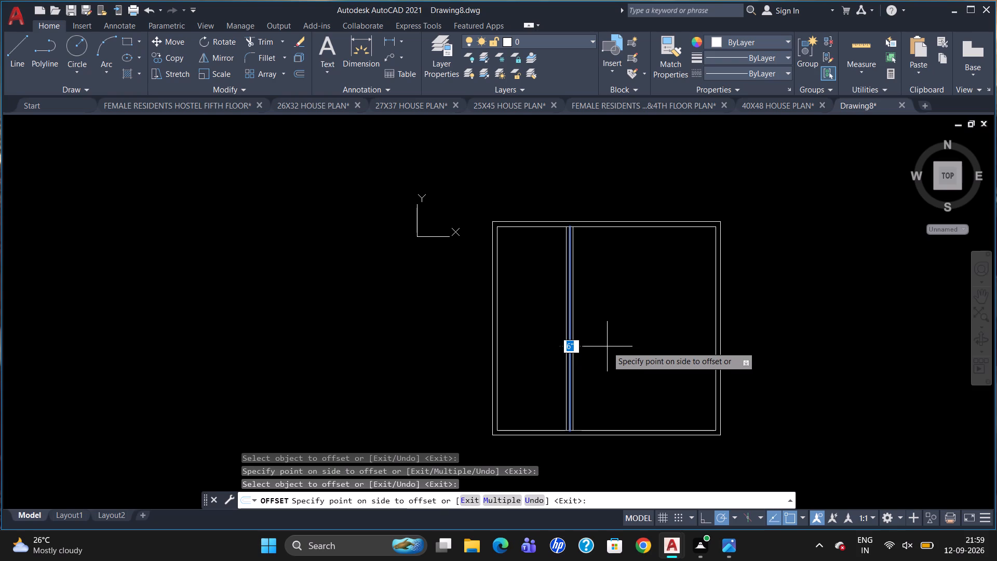
pyautogui.write("11'2")
pyautogui.hotkey('shift', '"')
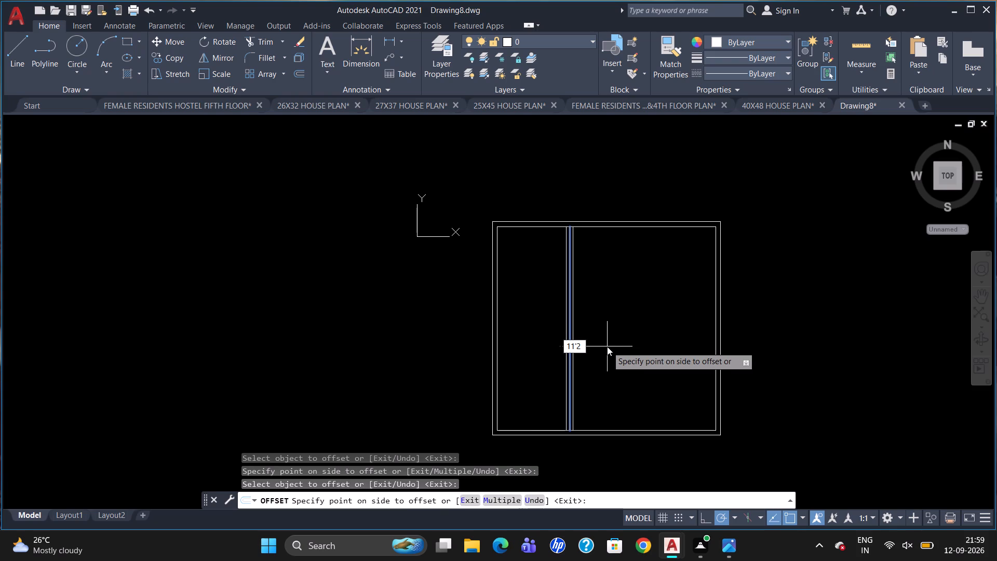
pyautogui.press('Return')
pyautogui.click(643, 342)
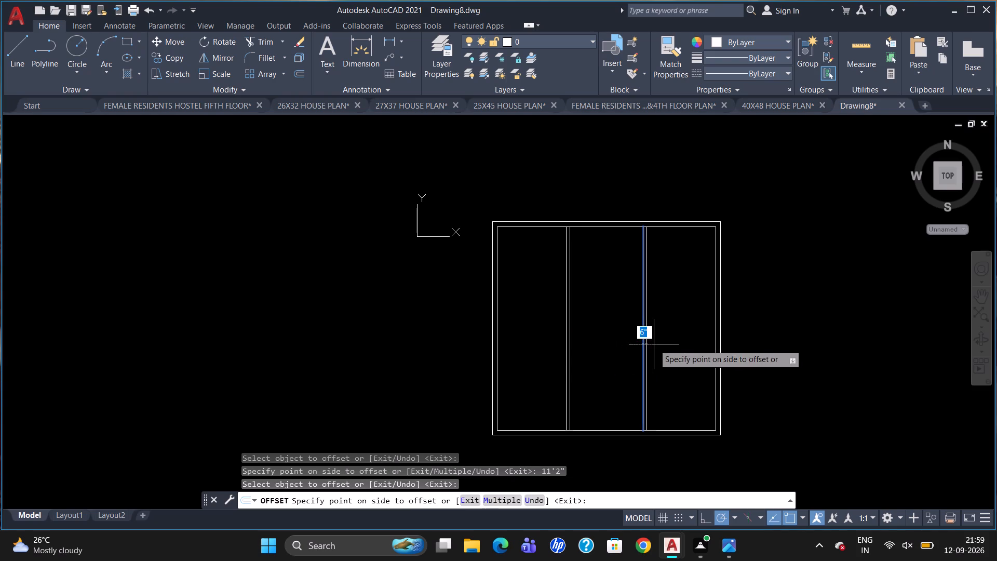
pyautogui.click(654, 344)
# Measure the clear width of the room between the second partition and the right exterior wall.
pyautogui.click(863, 69)
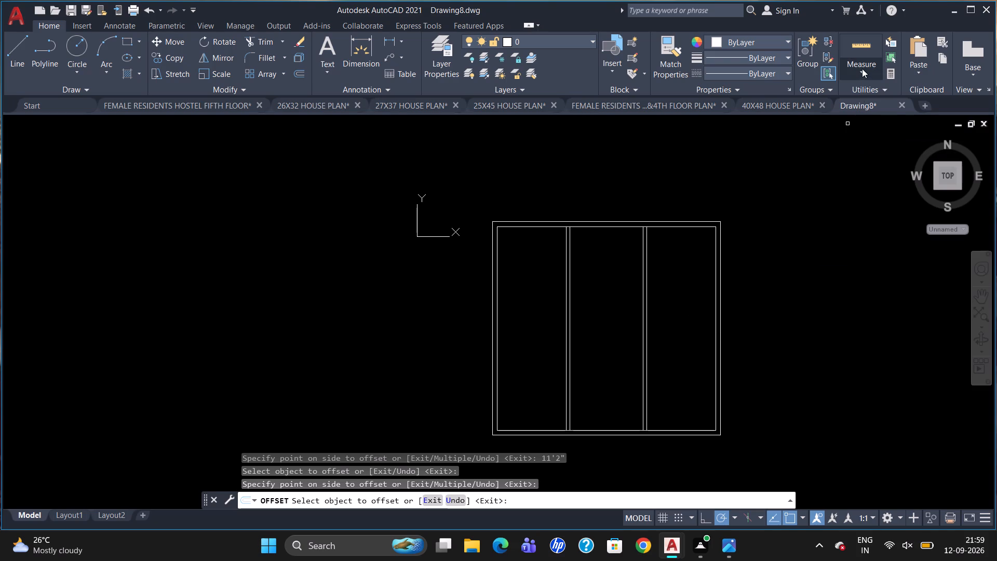
pyautogui.click(860, 104)
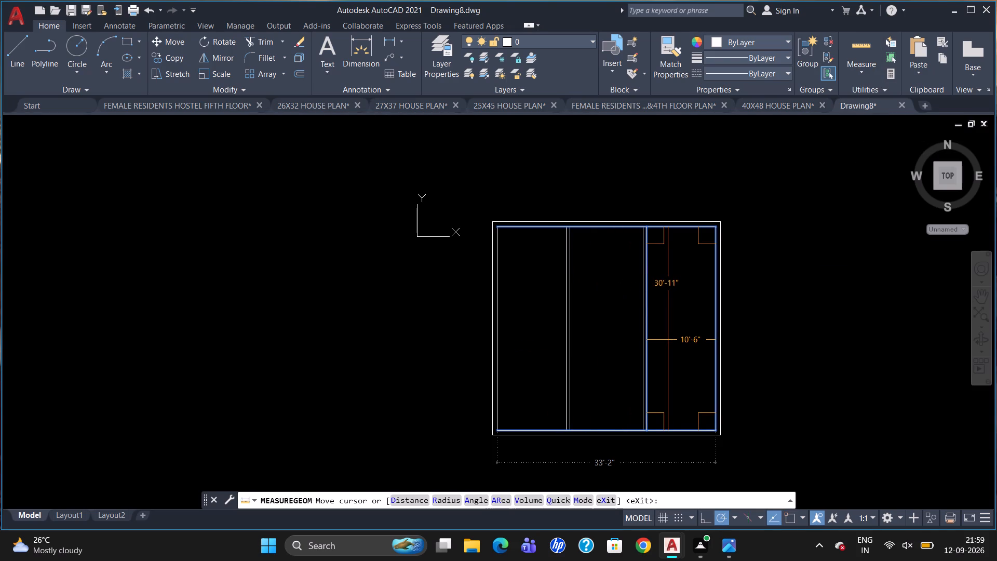
pyautogui.press('Escape')
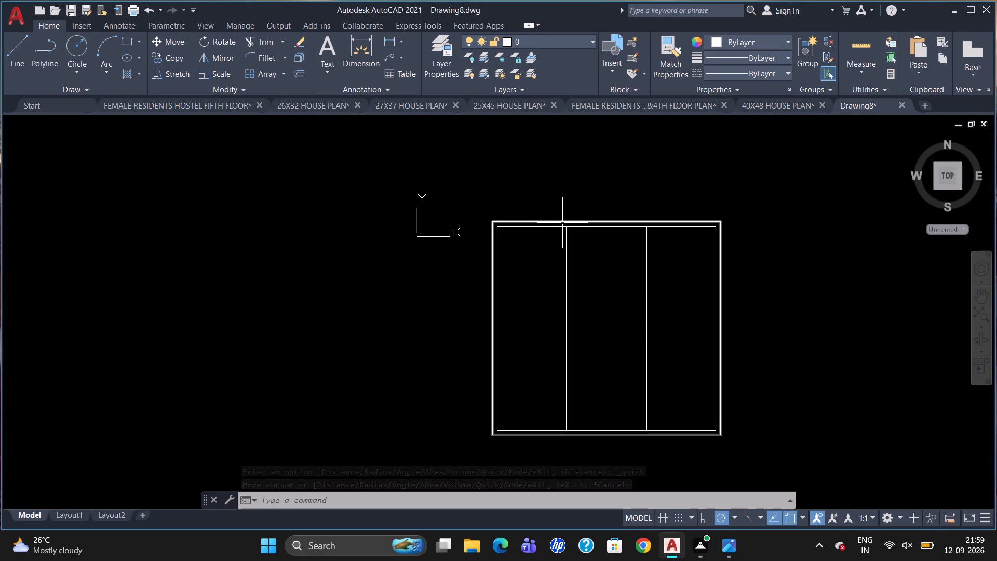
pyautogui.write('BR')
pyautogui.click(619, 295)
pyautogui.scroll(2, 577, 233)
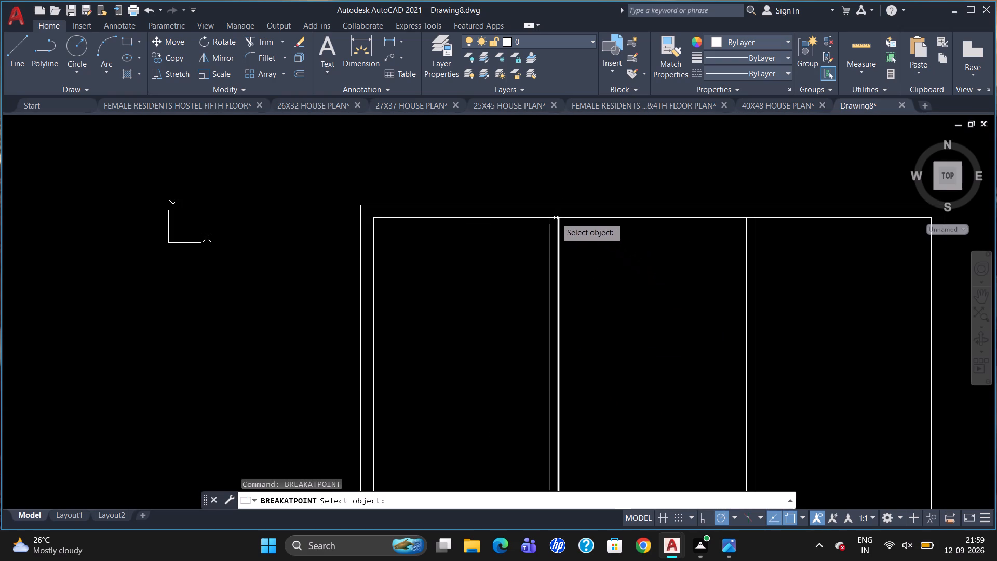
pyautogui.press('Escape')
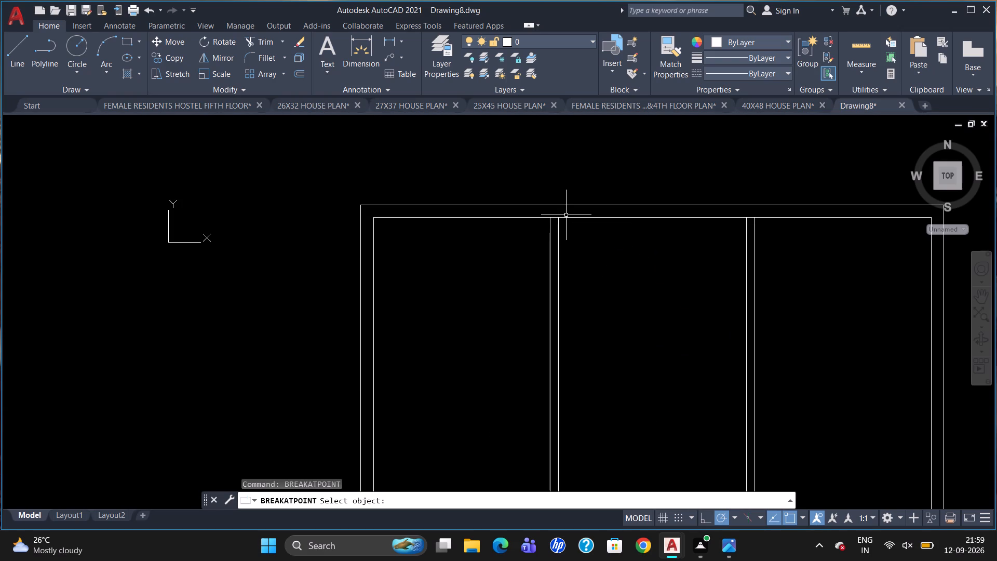
# Trim the top exterior wall's inner line where it crosses the thickness of both vertical partitions.
pyautogui.write('TR')
pyautogui.press('Return')
pyautogui.press('Return')
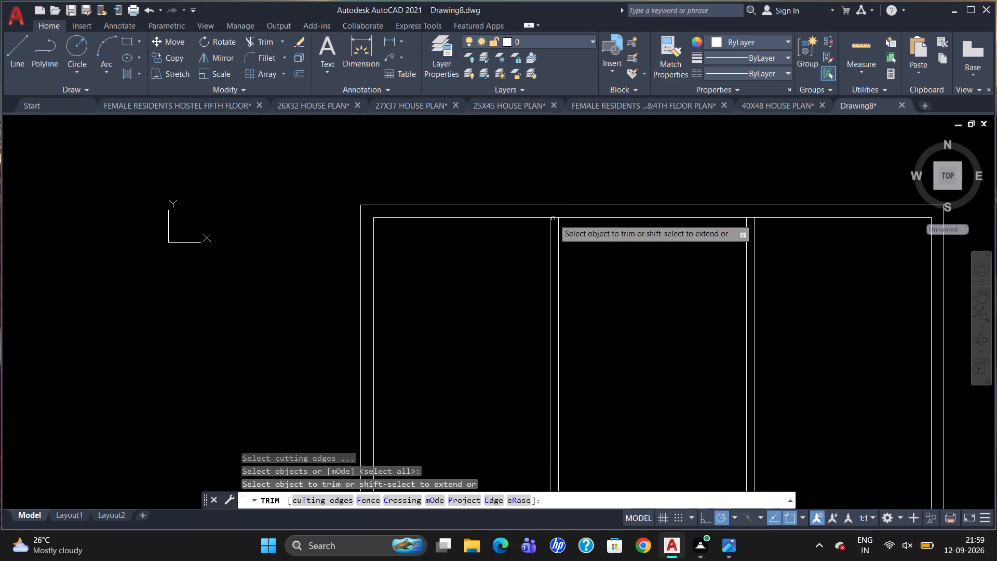
pyautogui.click(554, 217)
pyautogui.click(750, 217)
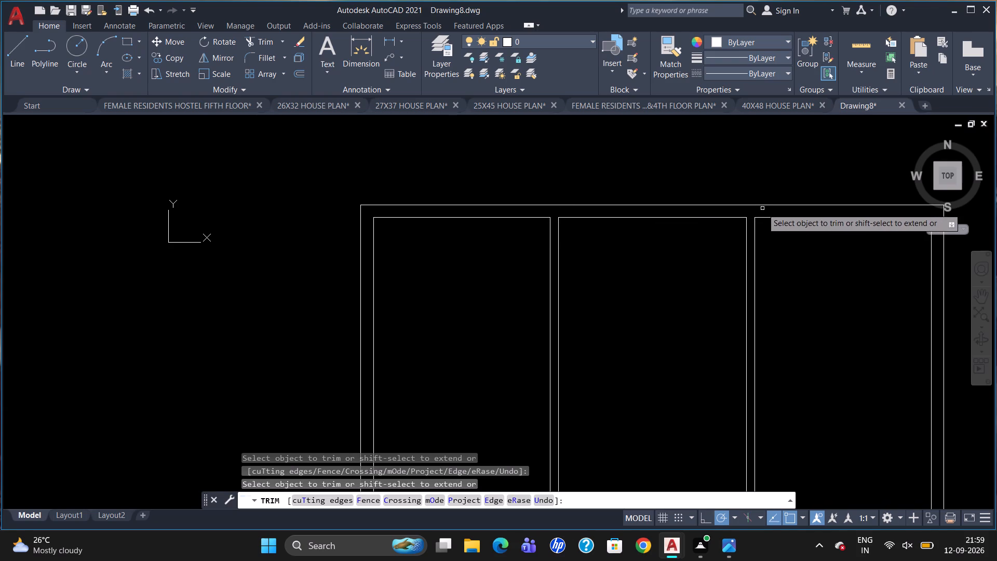
pyautogui.press('Escape')
# Create a 6" horizontal partition in the left bay, with its upper face offset 11' below the top wall's inner line.
pyautogui.press('0')
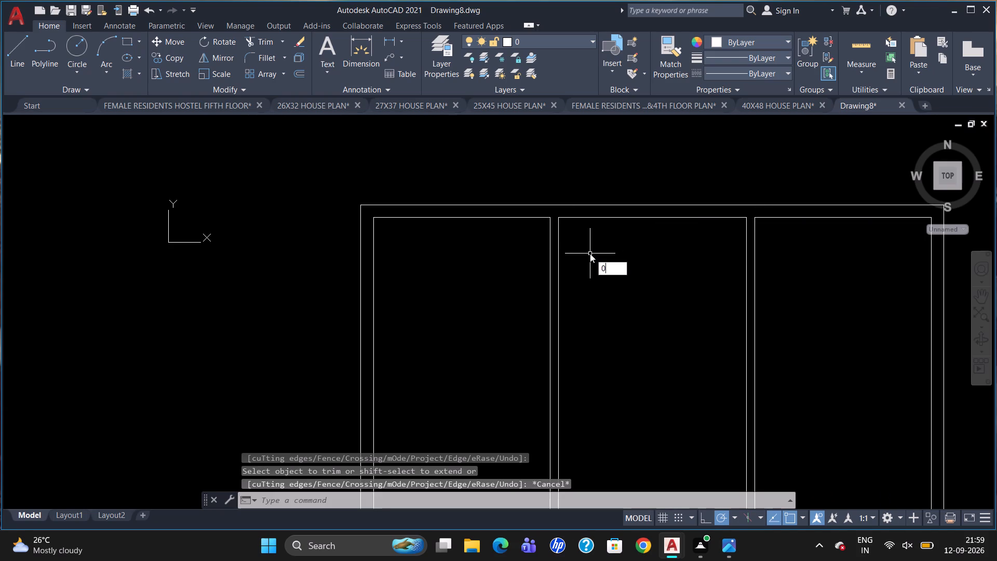
pyautogui.press('BackSpace')
pyautogui.press('o')
pyautogui.press('Return')
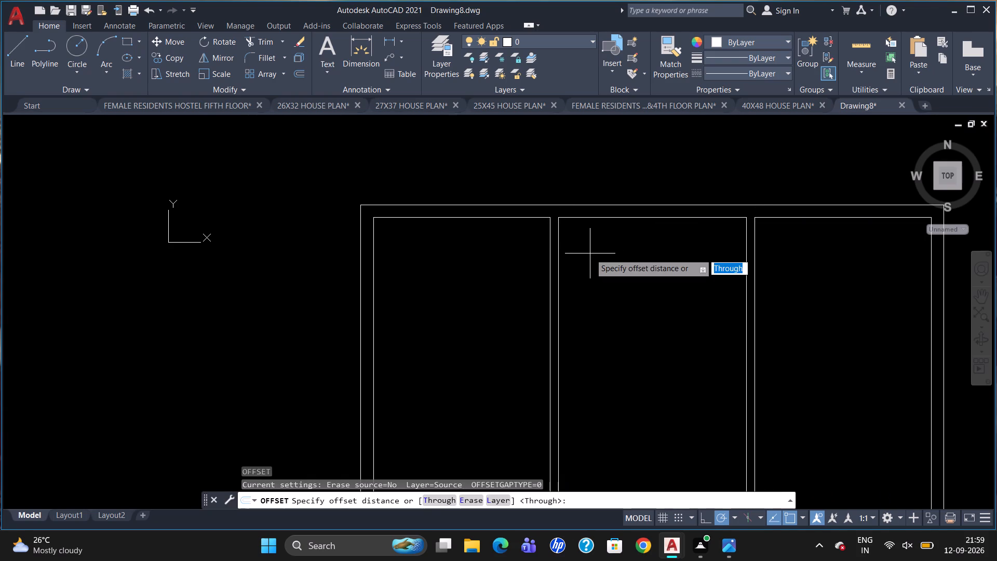
pyautogui.write("11'")
pyautogui.press('Return')
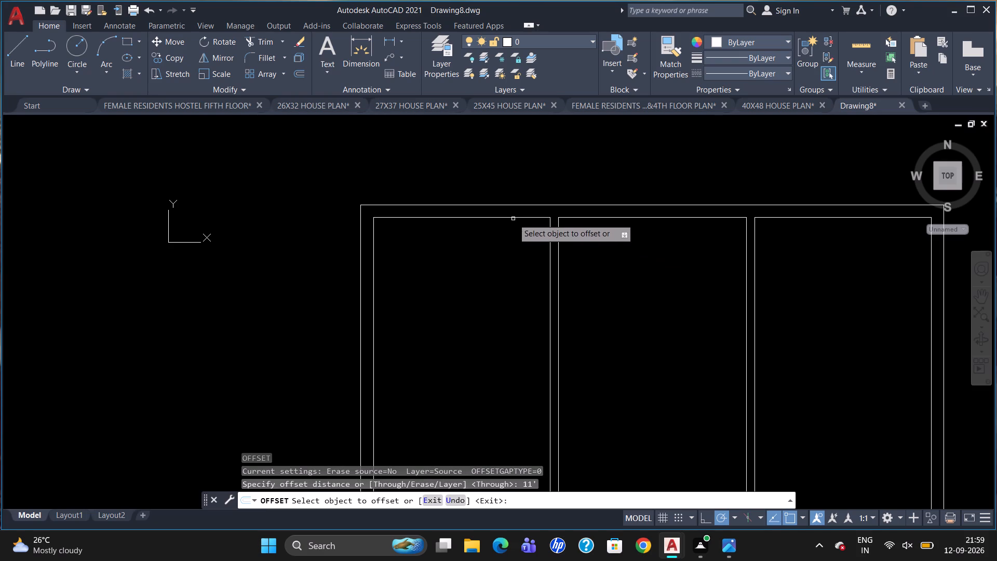
pyautogui.click(514, 217)
pyautogui.click(515, 263)
pyautogui.scroll(-1, 542, 307)
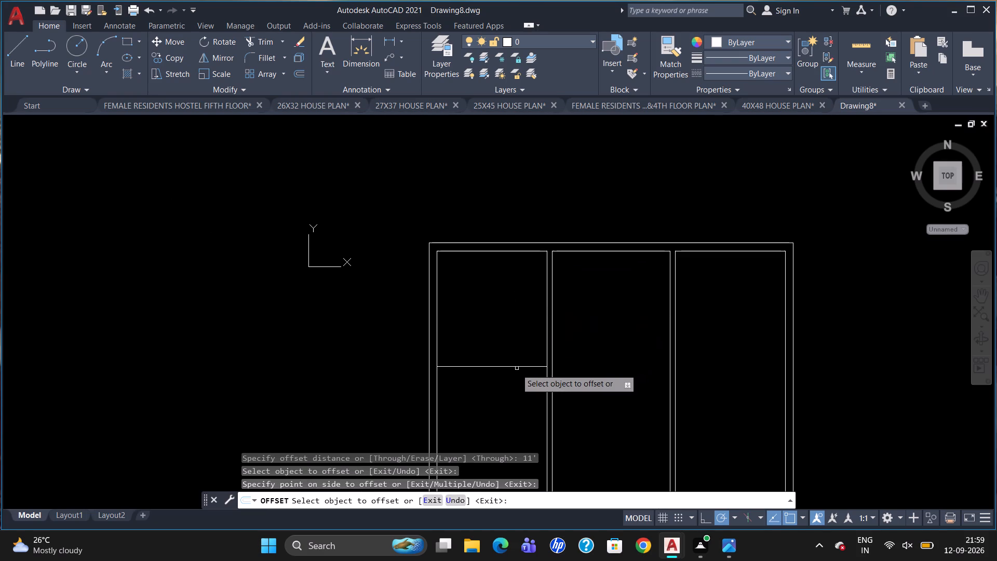
pyautogui.moveTo(510, 367); pyautogui.dragTo(514, 378)
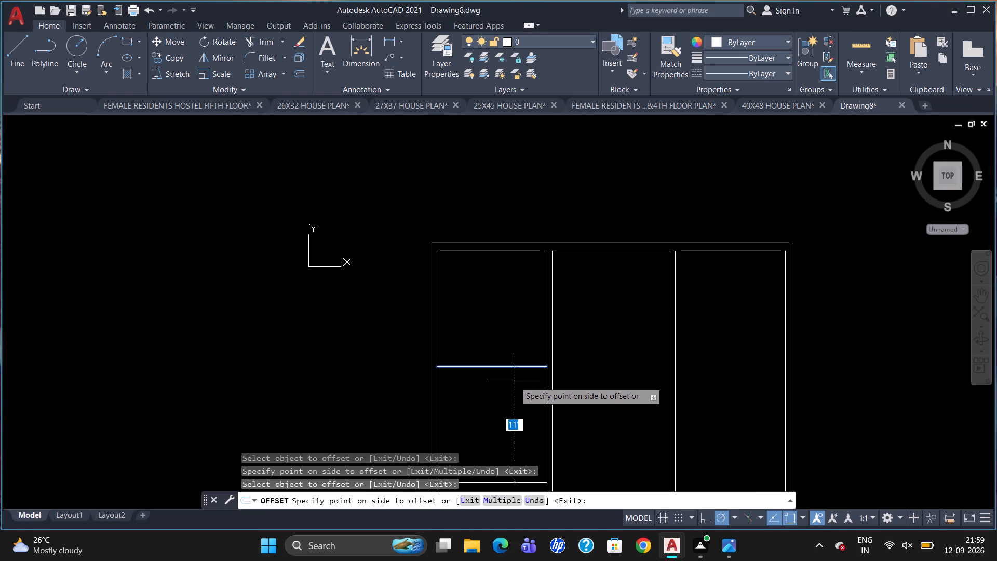
pyautogui.press('6')
pyautogui.press('Return')
# Offset the top wall's inner line in the middle bay 11' downward to mark its horizontal partition.
pyautogui.click(615, 252)
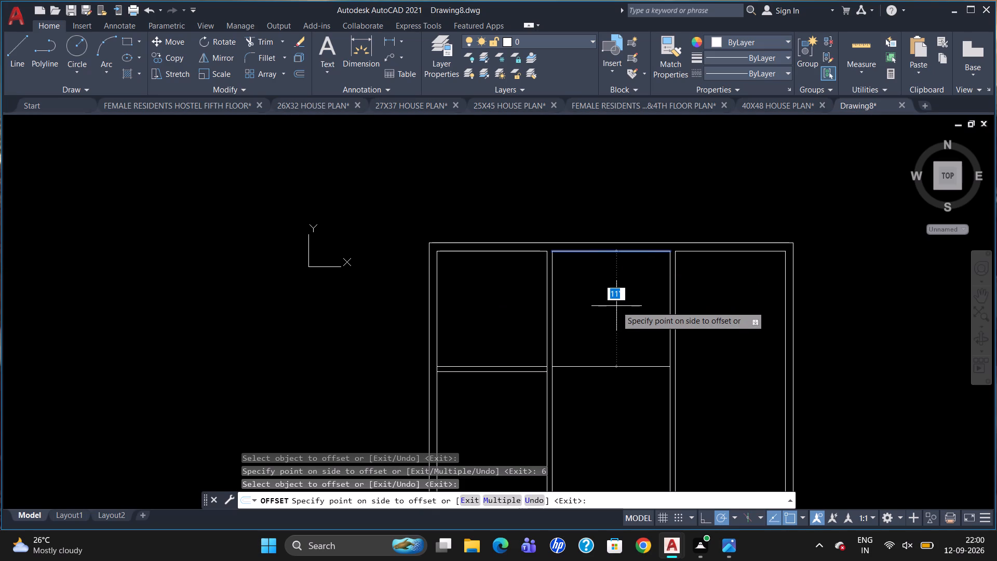
pyautogui.write("11'")
pyautogui.press('Return')
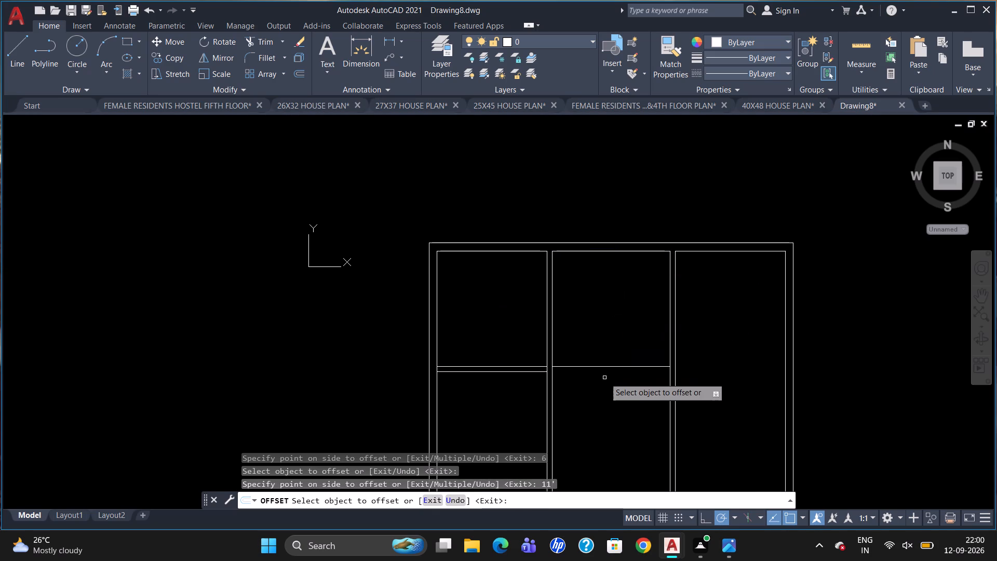
# Offset the middle bay's horizontal partition line 6" downward to give the partition its thickness.
pyautogui.click(611, 367)
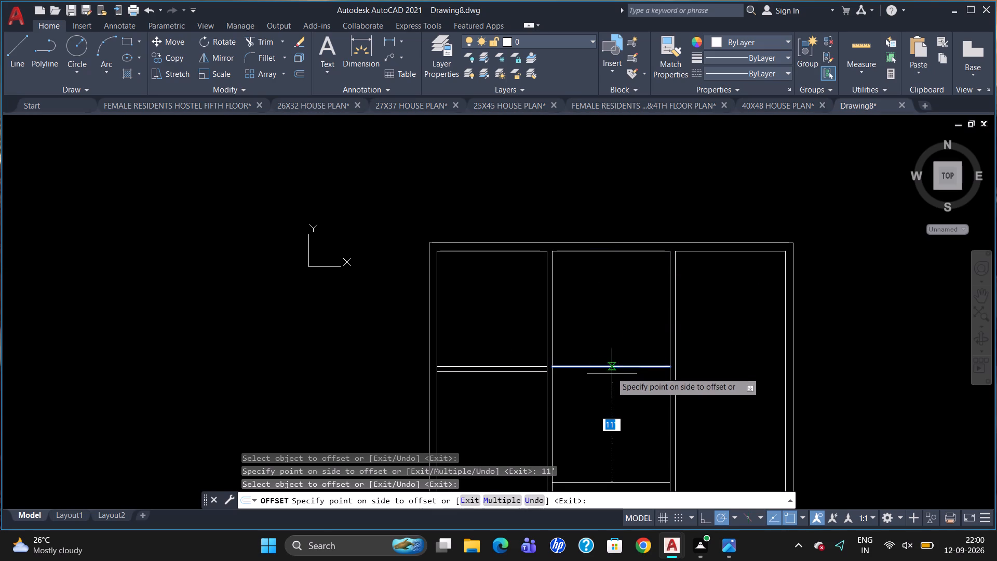
pyautogui.press('6')
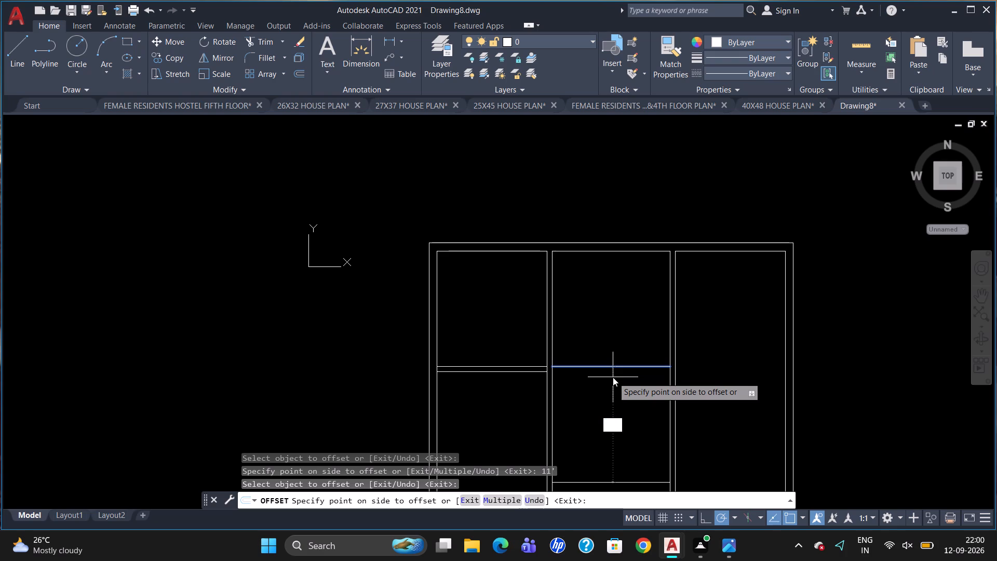
pyautogui.press('Return')
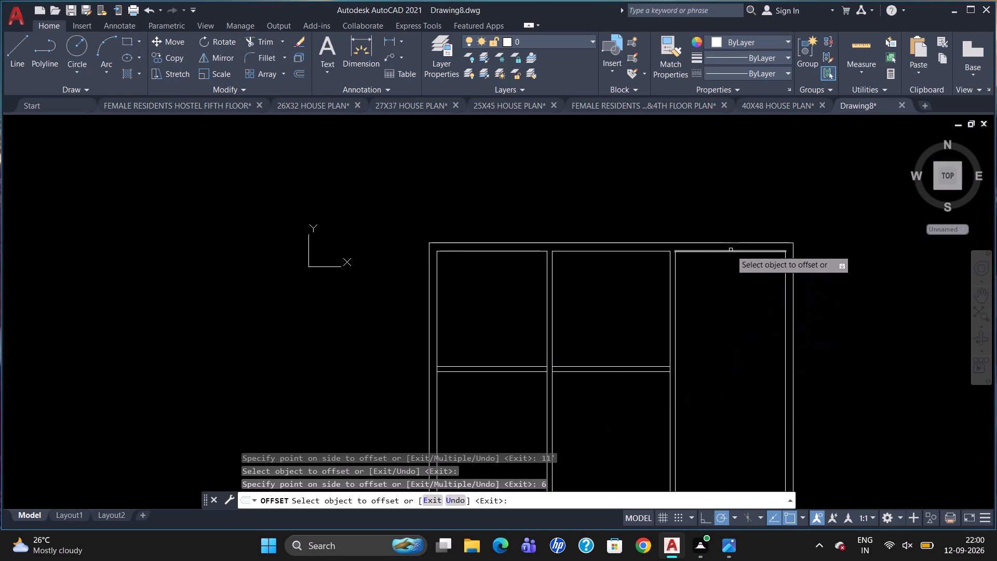
# Create a 6" horizontal partition in the right bay, with its upper face offset 11' below the top wall's inner line.
pyautogui.moveTo(731, 250); pyautogui.dragTo(729, 256)
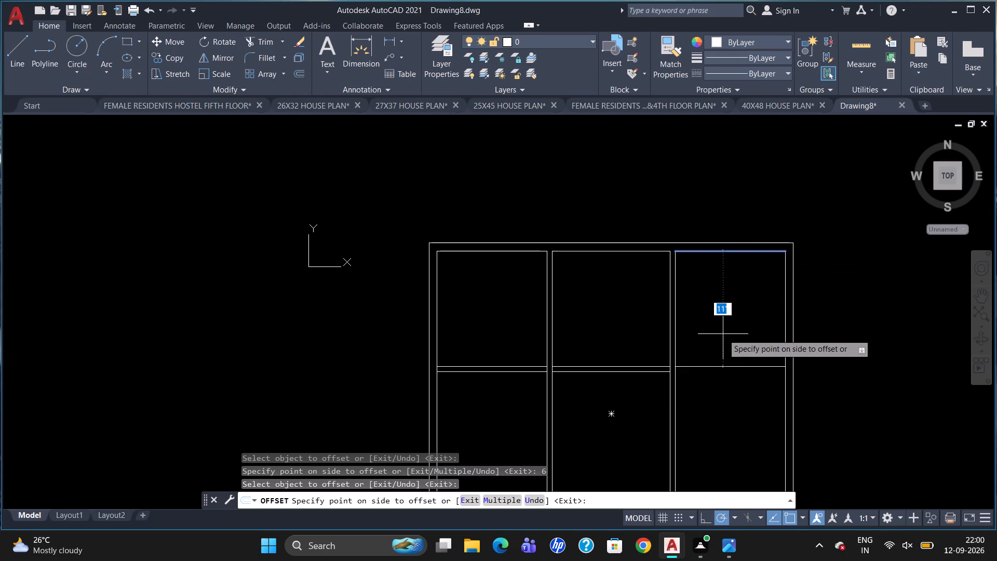
pyautogui.write("11'")
pyautogui.press('Return')
pyautogui.click(715, 366)
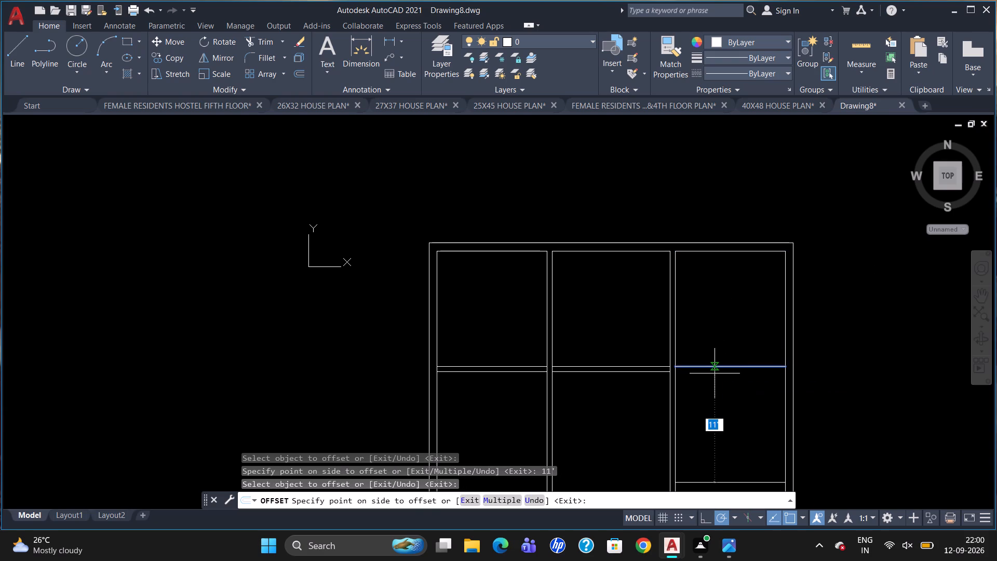
pyautogui.write('6"')
pyautogui.press('Return')
pyautogui.scroll(-1, 731, 334)
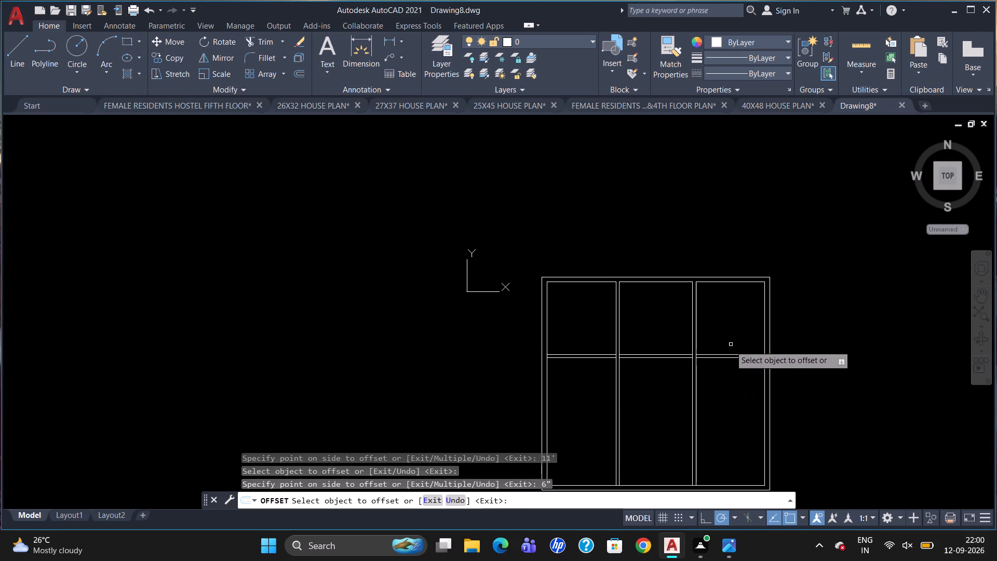
pyautogui.scroll(1, 637, 384)
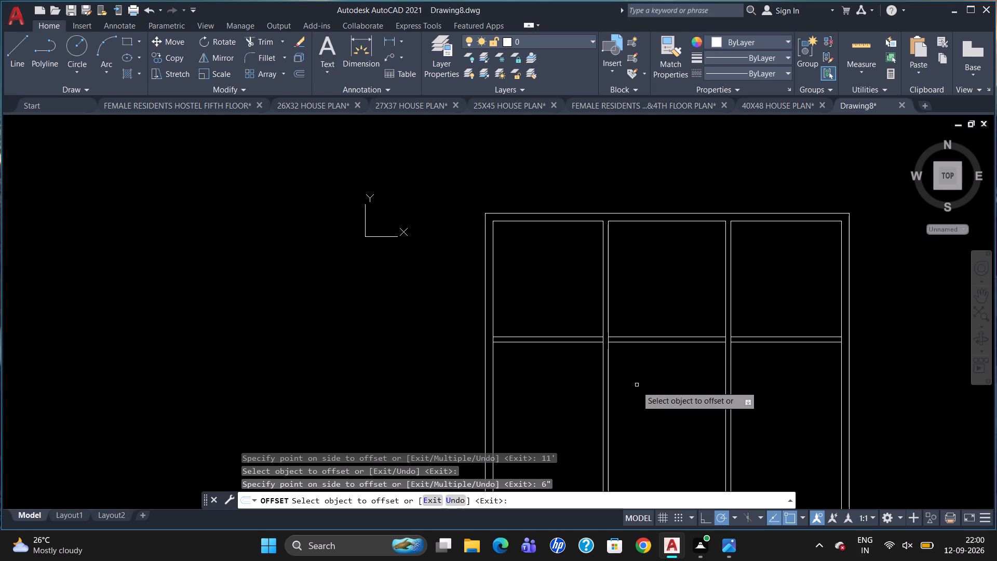
pyautogui.press('Escape')
# Draw the inner outline of a 6'8" by 4' room under the left bay's partition, against the left exterior wall.
pyautogui.scroll(-1, 647, 319)
pyautogui.scroll(1, 561, 366)
pyautogui.press('l')
pyautogui.press('Return')
pyautogui.write('TK')
pyautogui.press('Return')
pyautogui.click(544, 317)
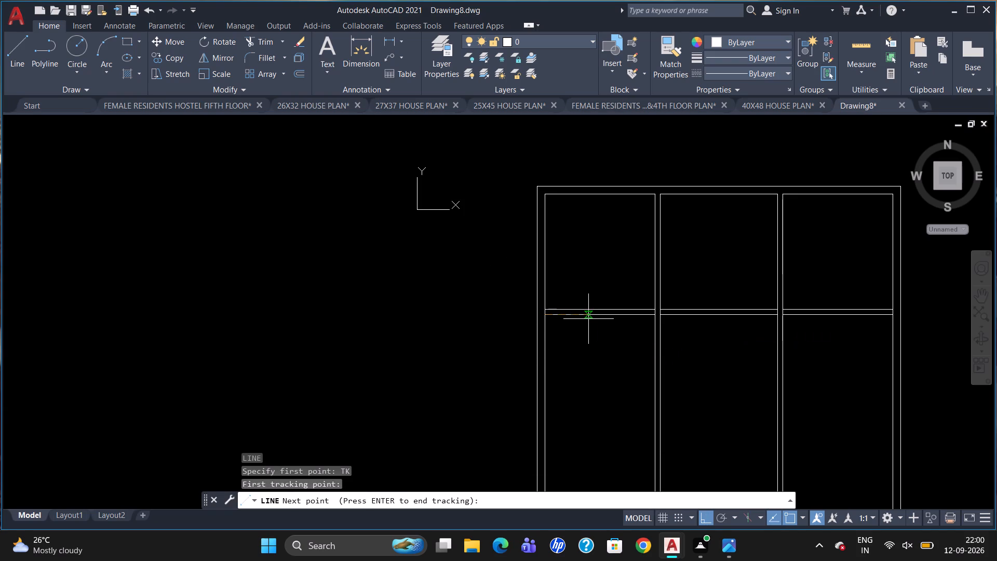
pyautogui.write("6'")
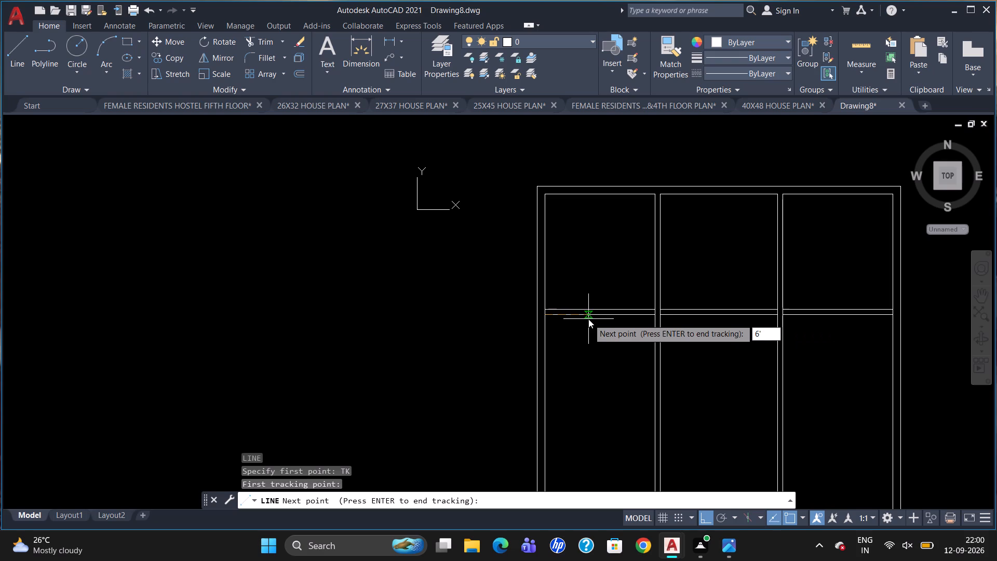
pyautogui.press('8')
pyautogui.hotkey('shift', '"')
pyautogui.press('Return')
pyautogui.press('Return')
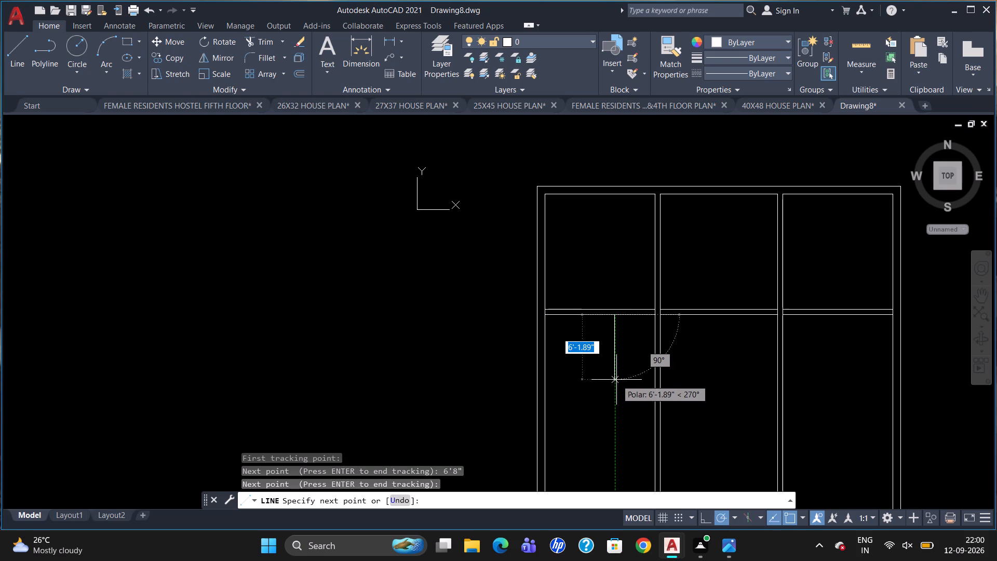
pyautogui.write("4'")
pyautogui.press('Return')
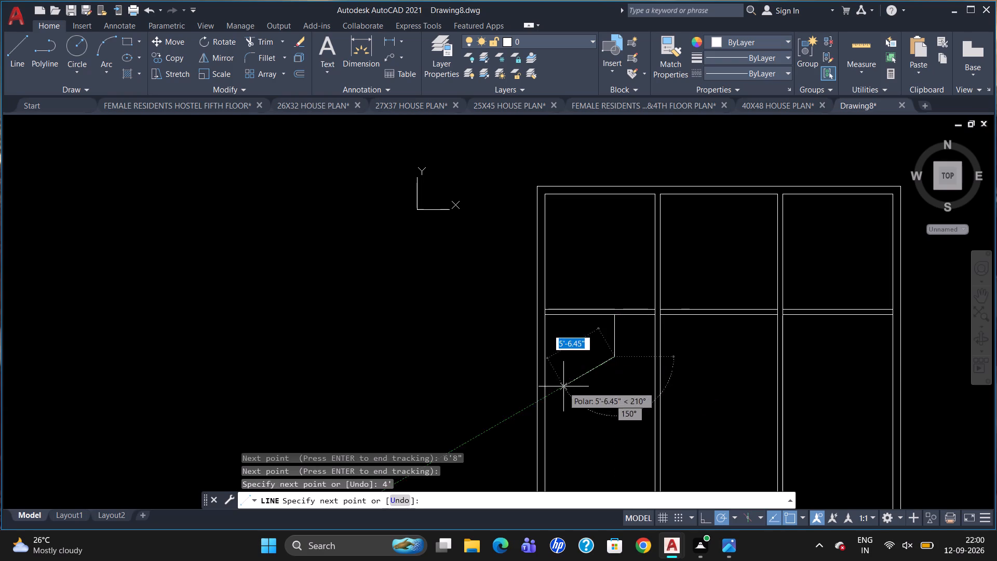
pyautogui.click(546, 357)
pyautogui.press('Escape')
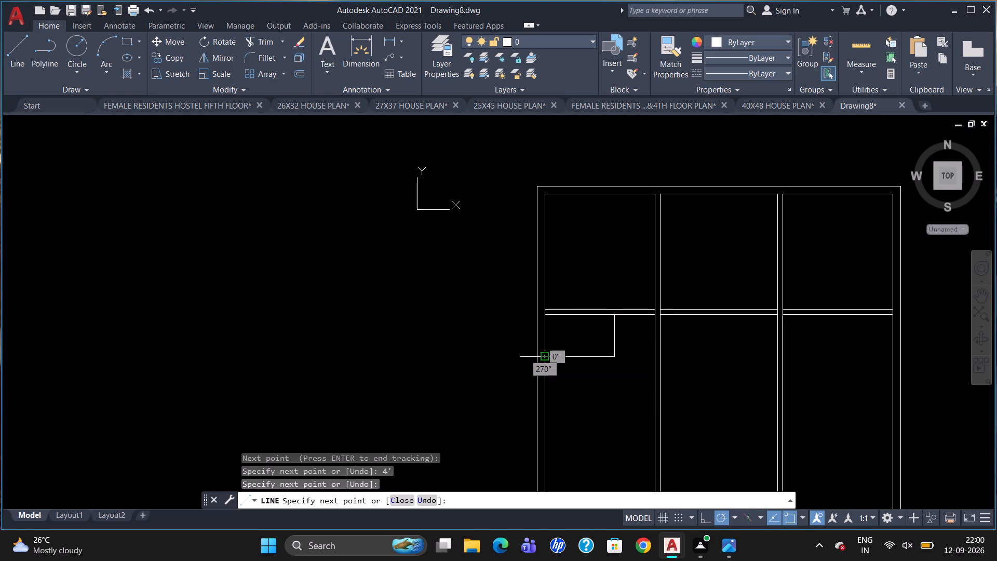
# Offset the small room's vertical and horizontal lines 6" outward to form its walls.
pyautogui.press('o')
pyautogui.press('Return')
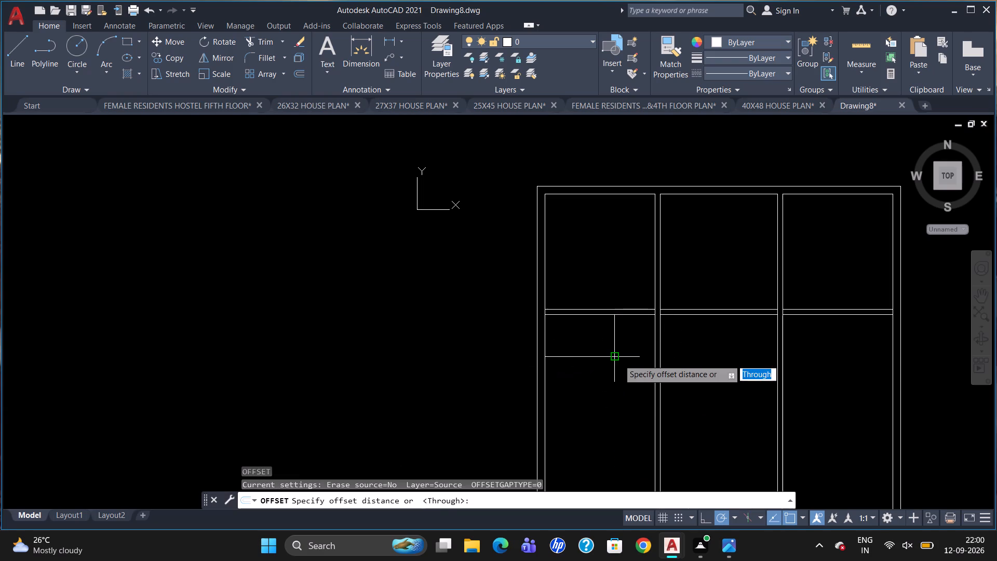
pyautogui.press('6')
pyautogui.press('Return')
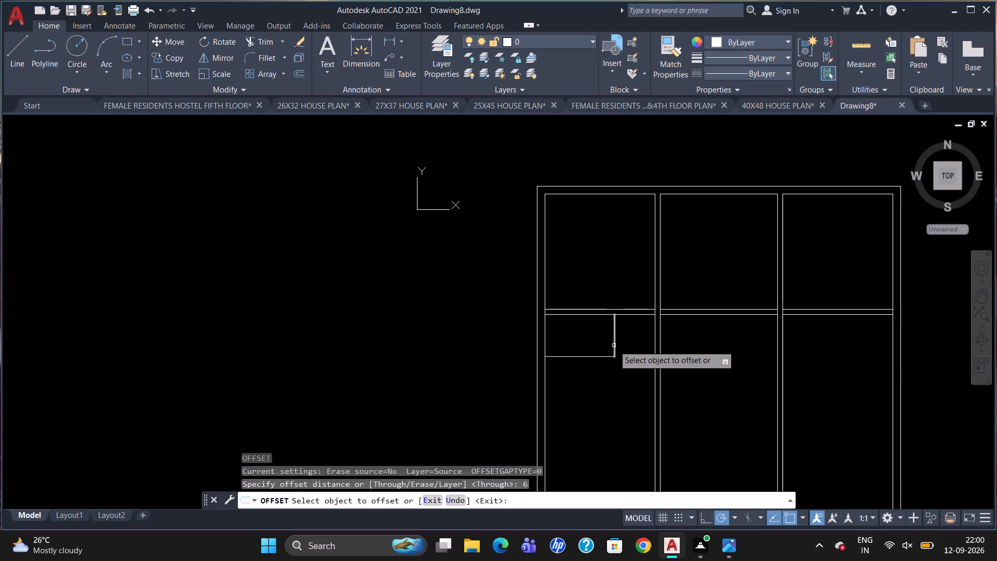
pyautogui.click(614, 345)
pyautogui.click(625, 343)
pyautogui.moveTo(599, 356); pyautogui.dragTo(601, 363)
pyautogui.click(603, 371)
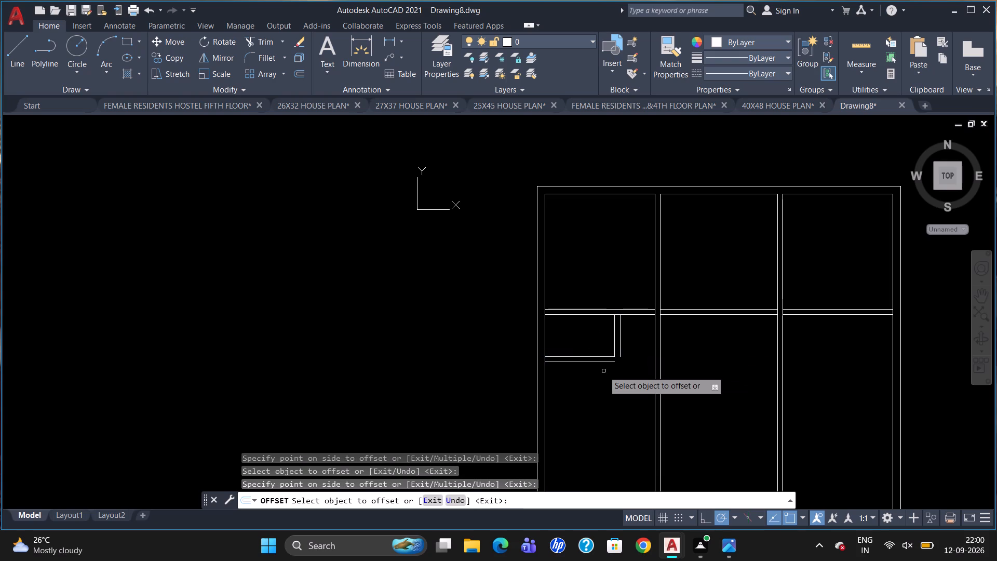
pyautogui.scroll(1, 656, 363)
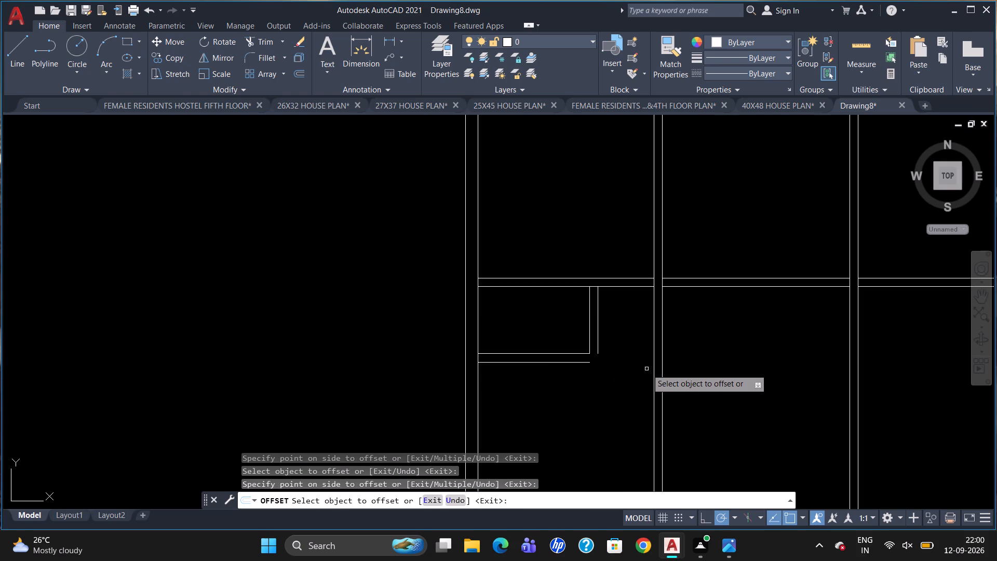
pyautogui.press('l')
pyautogui.press('Return')
pyautogui.press('Escape')
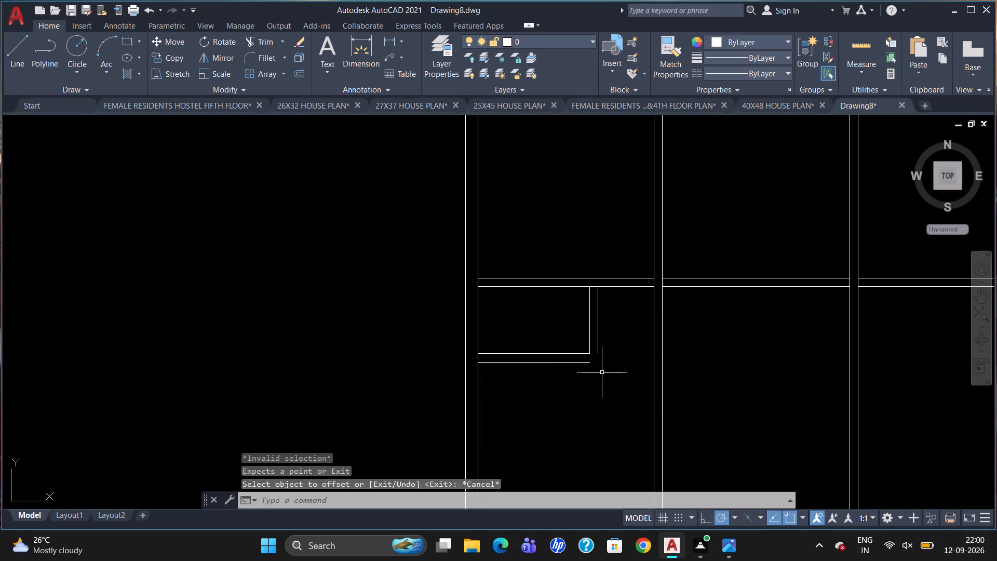
# Draw a line about 1'-10.5" long continuing the small room's outer bottom face rightward, and extend the outer vertical face down to it.
pyautogui.press('l')
pyautogui.press('Return')
pyautogui.click(594, 365)
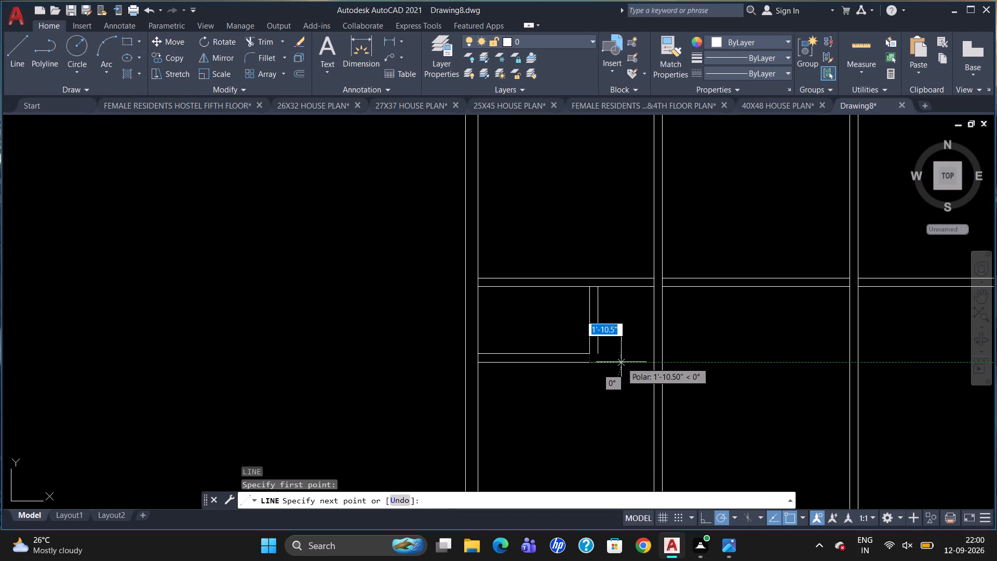
pyautogui.click(621, 362)
pyautogui.press('Escape')
pyautogui.write('EX')
pyautogui.press('Return')
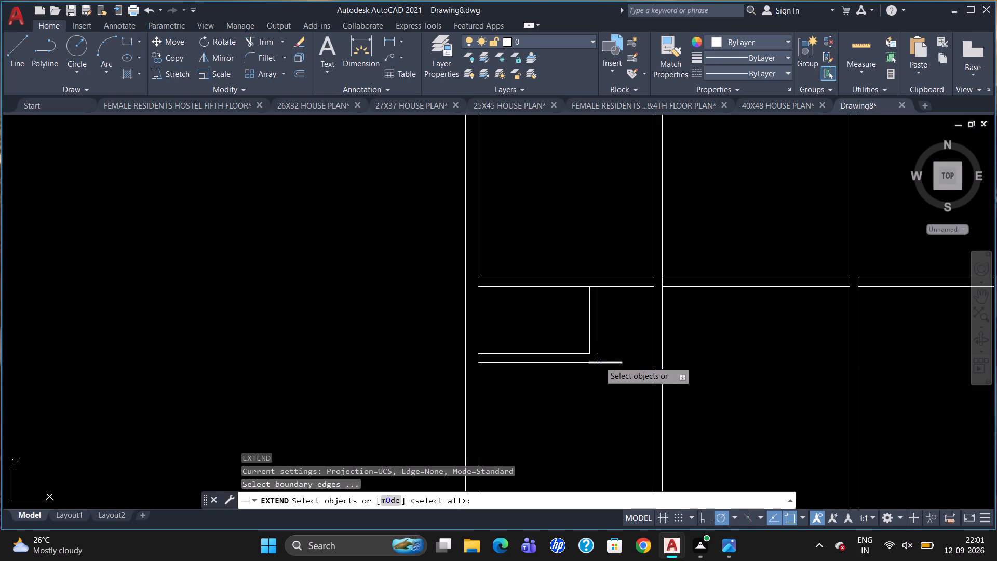
pyautogui.click(599, 361)
pyautogui.press('Return')
pyautogui.click(598, 341)
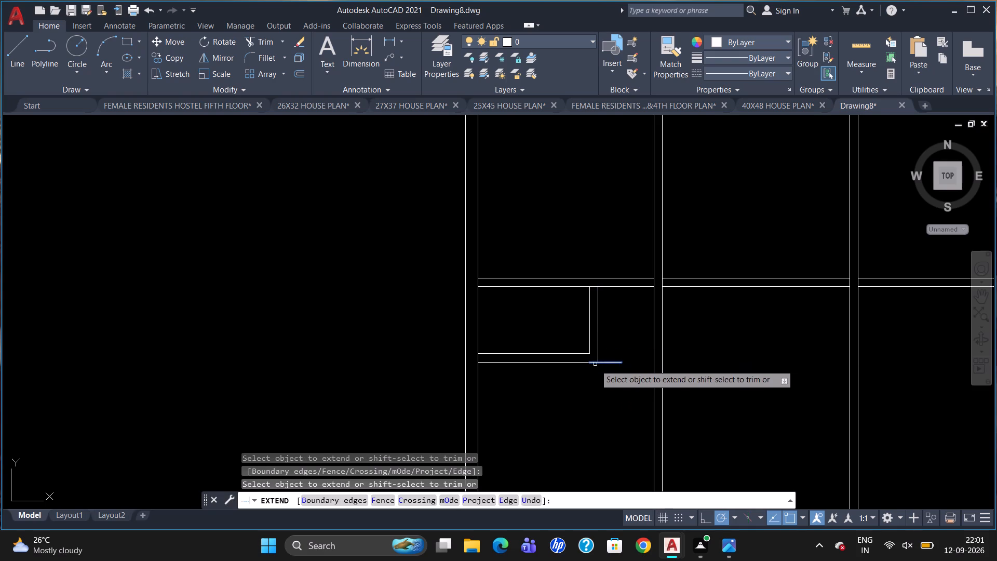
pyautogui.press('Escape')
# Trim the overhang beyond the small room's outer corner and the partition's lower line across the vertical wall's thickness.
pyautogui.write('TR')
pyautogui.press('Return')
pyautogui.press('Return')
pyautogui.click(609, 363)
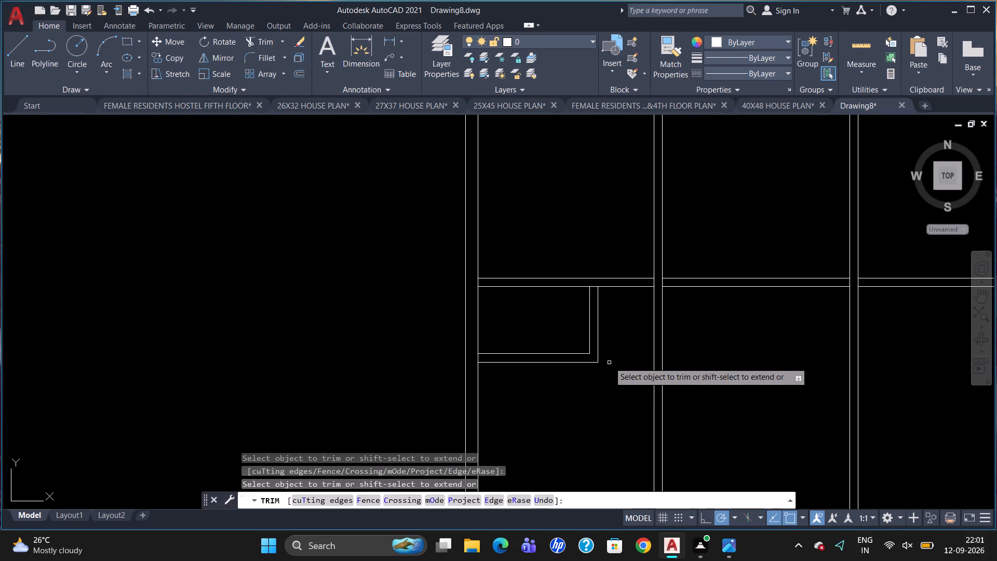
pyautogui.scroll(-1, 654, 382)
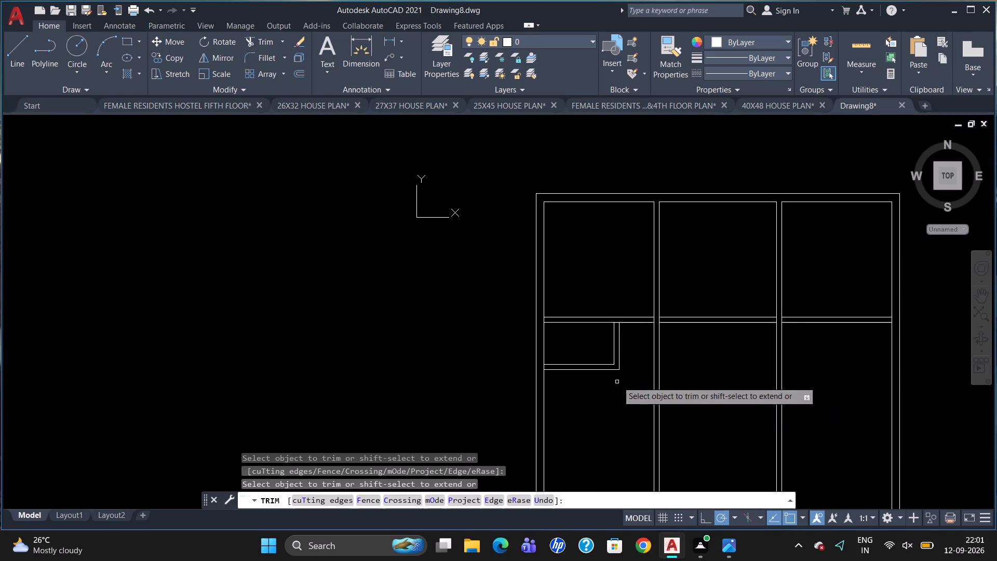
pyautogui.scroll(1, 629, 349)
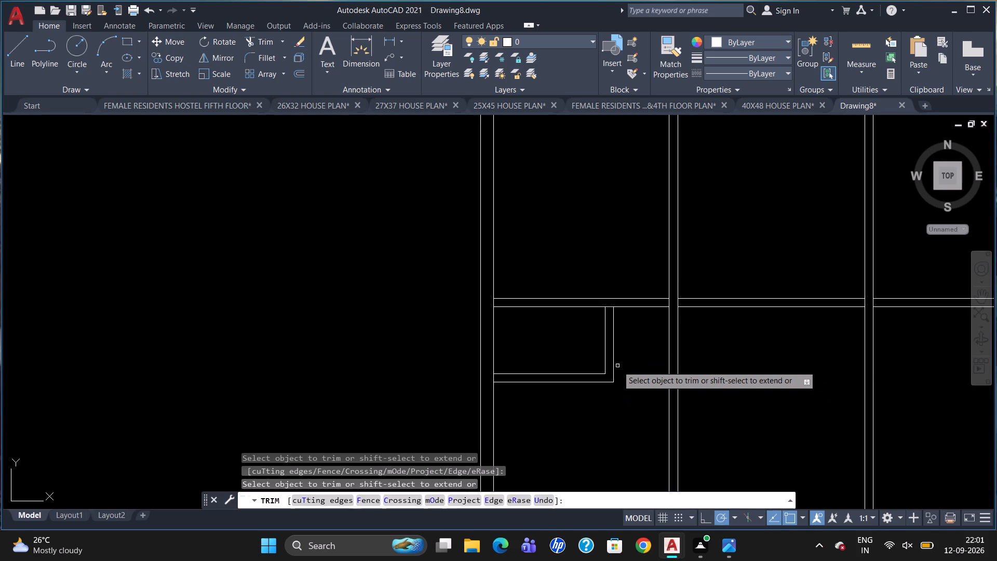
pyautogui.click(608, 307)
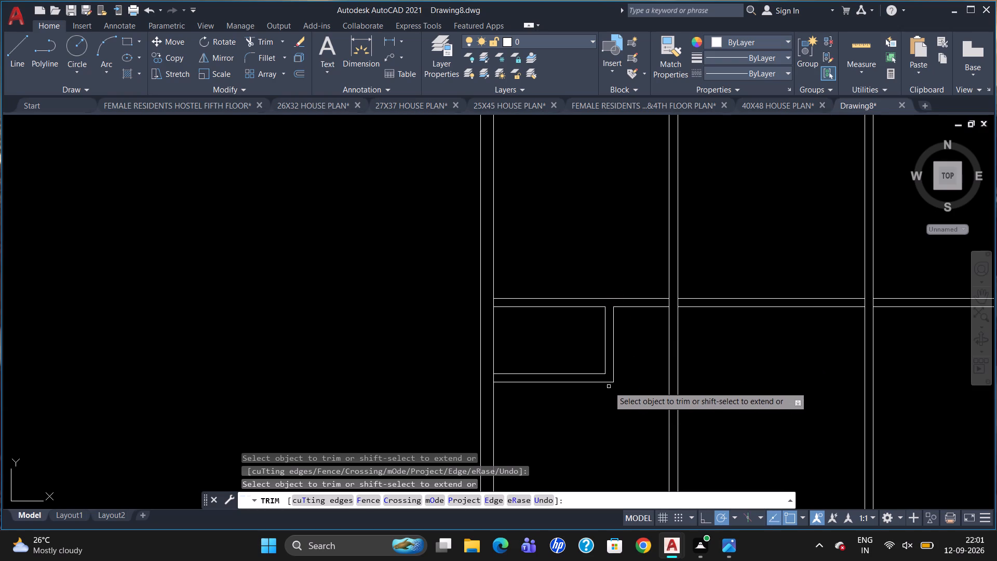
pyautogui.press('Escape')
# Draw a short horizontal line across the small room's vertical wall at its inner bottom corner.
pyautogui.scroll(1, 618, 387)
pyautogui.press('l')
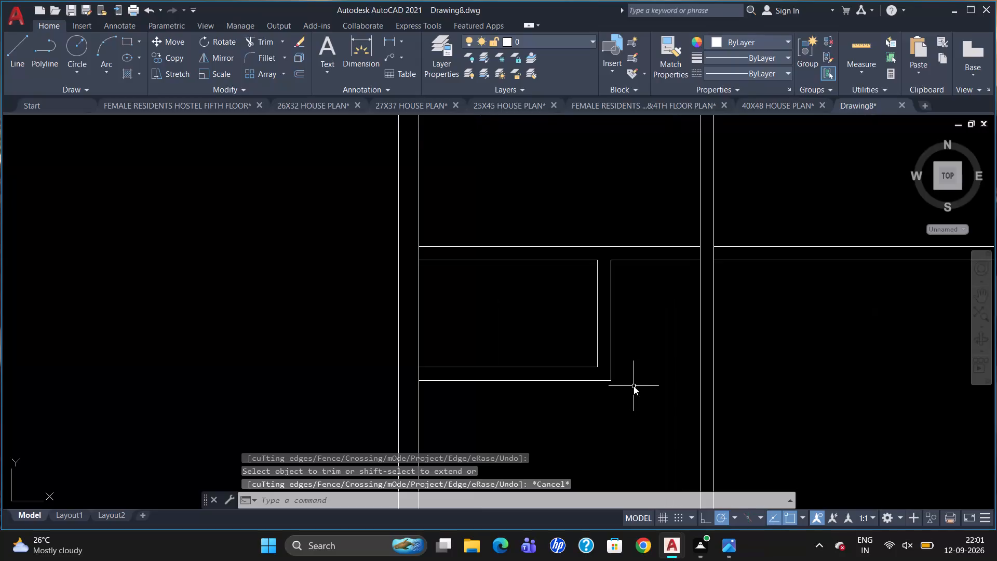
pyautogui.press('Return')
pyautogui.click(599, 367)
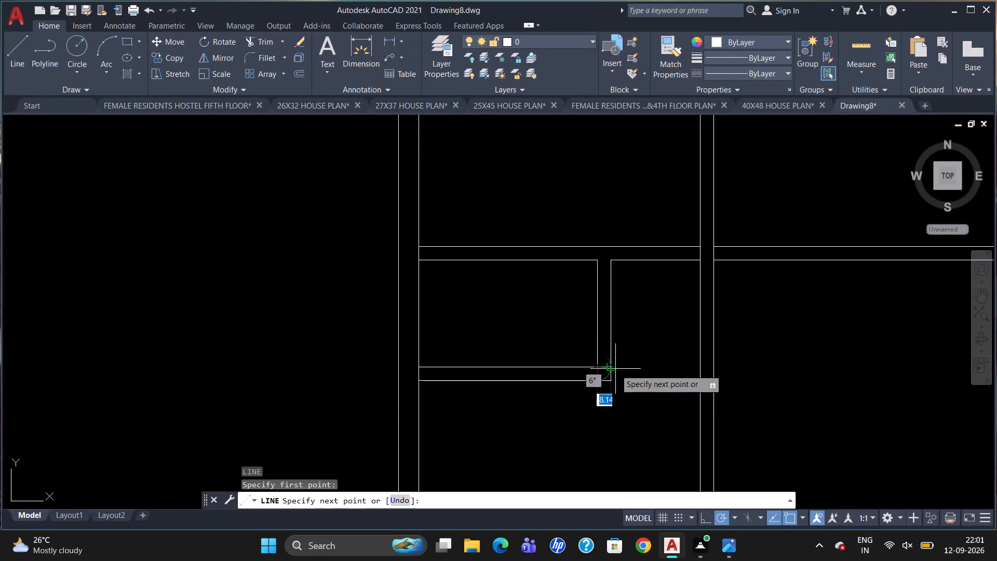
pyautogui.click(616, 367)
pyautogui.press('Escape')
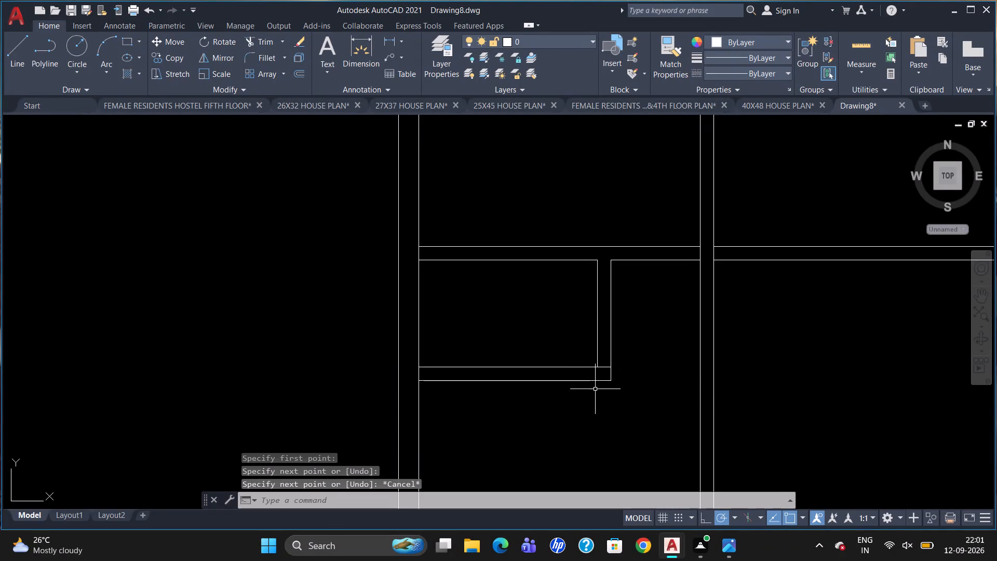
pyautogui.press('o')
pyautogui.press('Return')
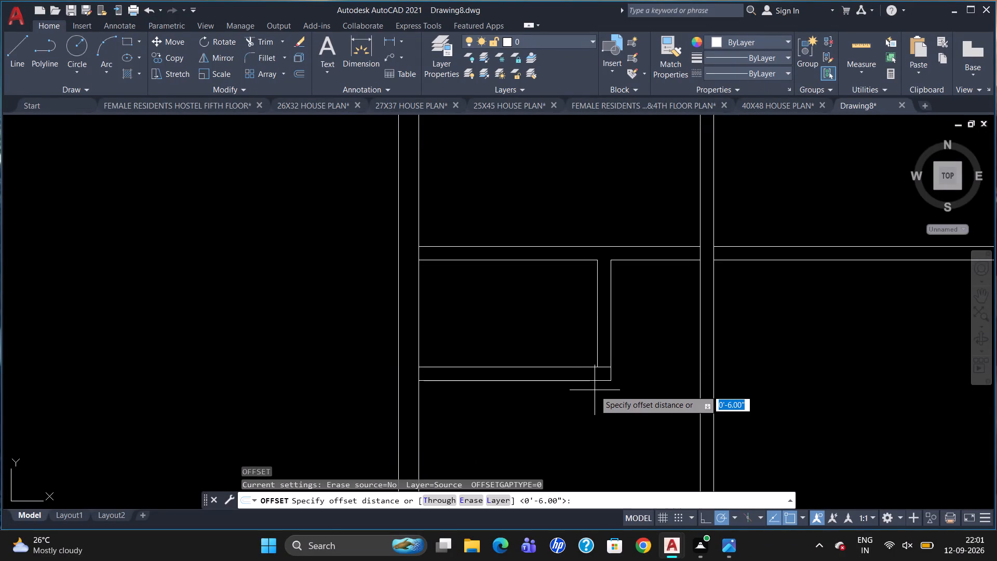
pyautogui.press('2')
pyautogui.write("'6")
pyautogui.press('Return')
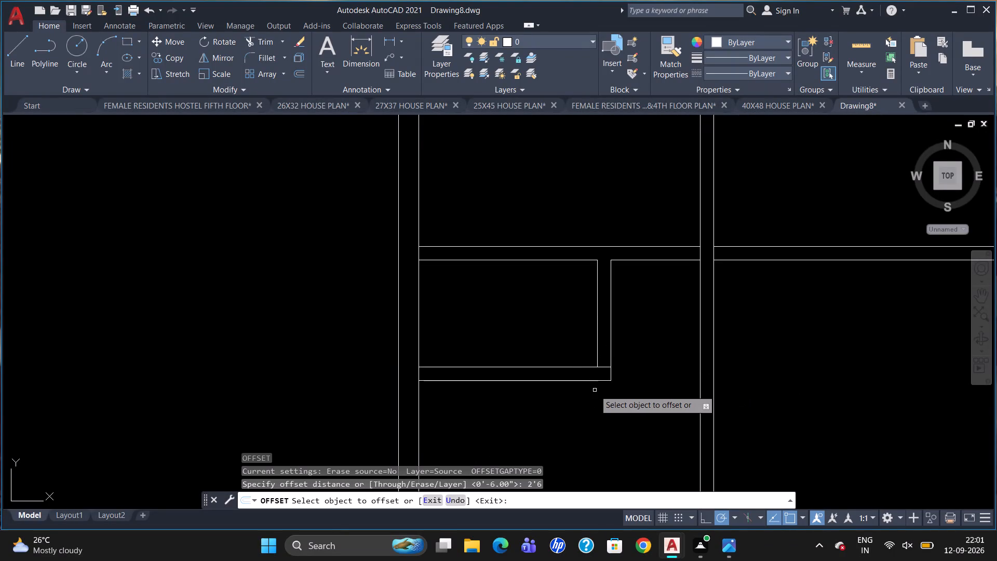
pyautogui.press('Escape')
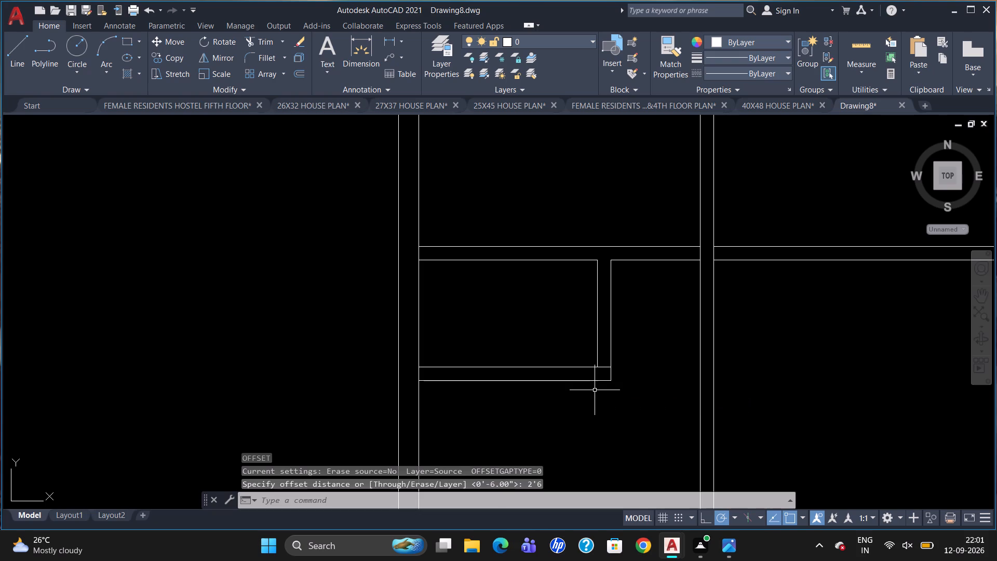
# Offset the short line across the small room's vertical wall 2'6" upward to mark the door opening.
pyautogui.press('o')
pyautogui.press('Return')
pyautogui.write("2'")
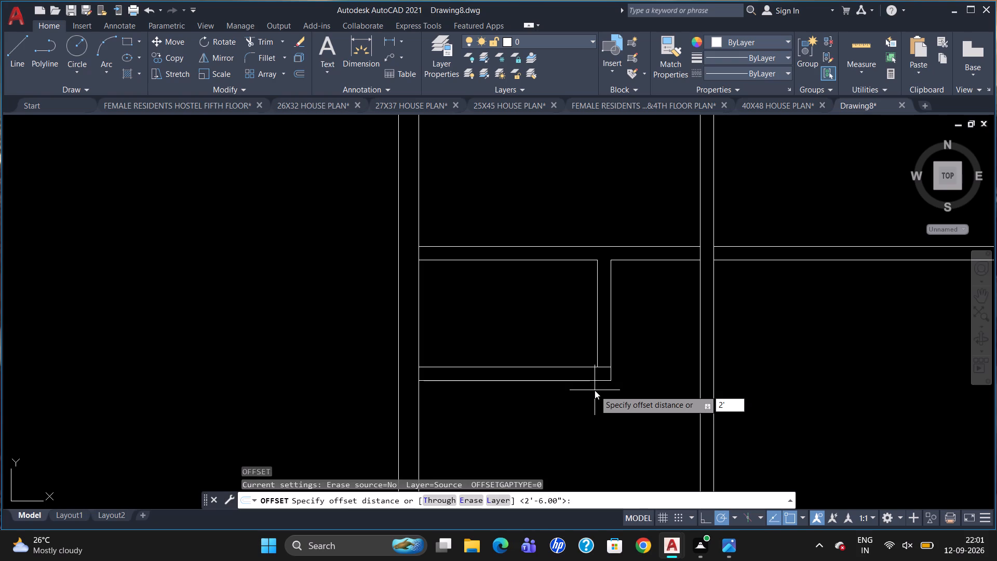
pyautogui.write('6"')
pyautogui.press('Return')
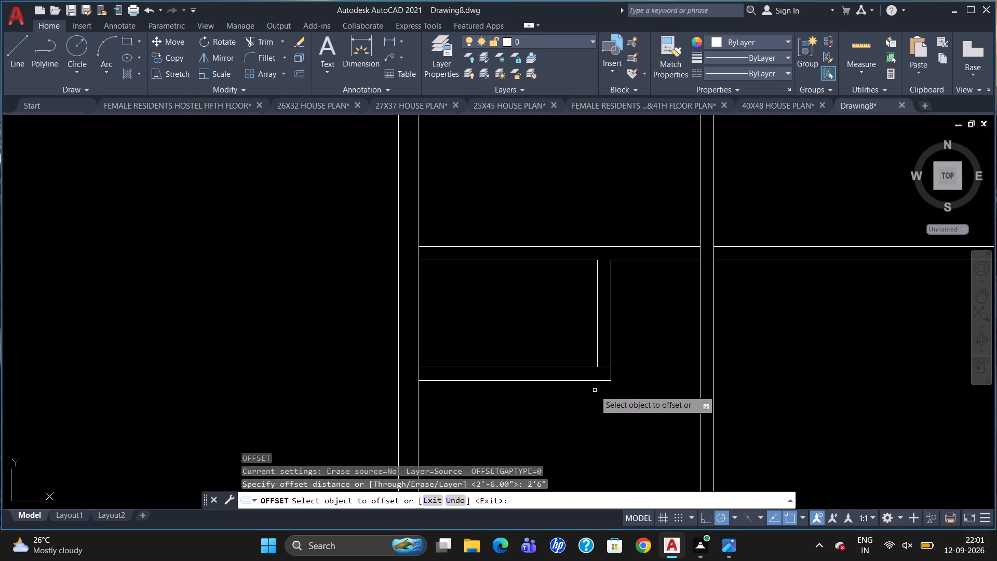
pyautogui.click(603, 368)
pyautogui.click(612, 336)
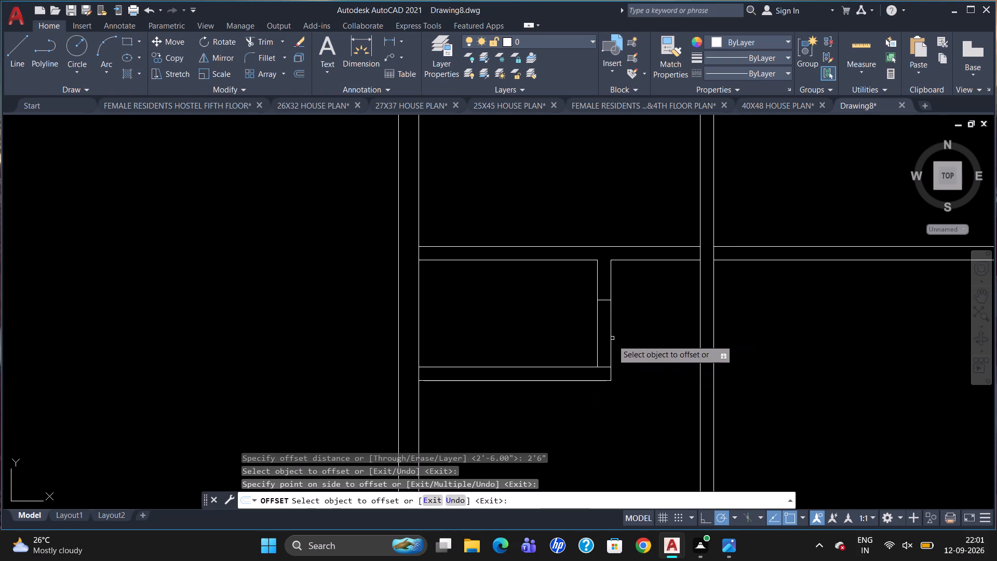
pyautogui.press('Escape')
# Trim both faces of the small room's vertical wall below the offset line to open the 2'6" doorway.
pyautogui.write('TR')
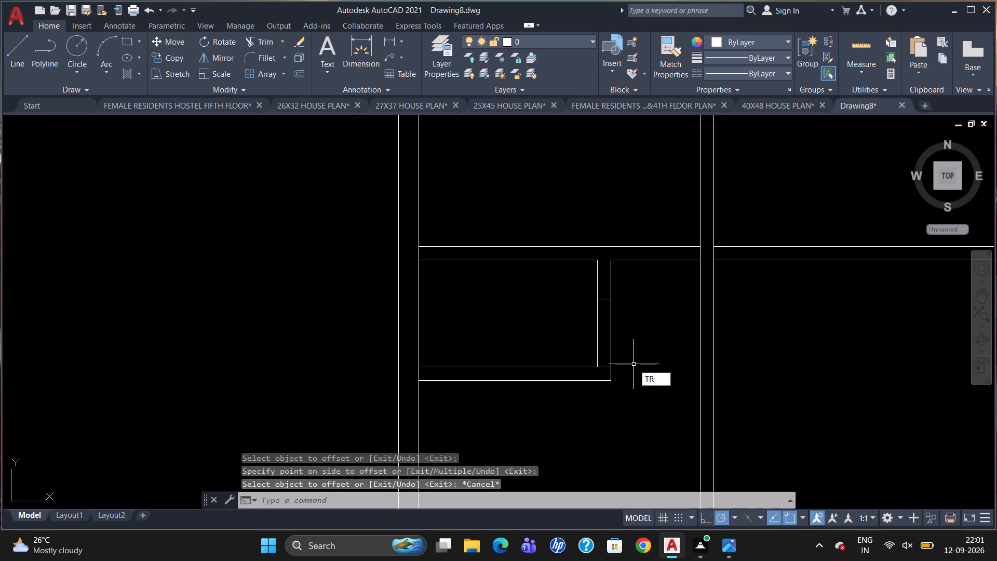
pyautogui.press('Return')
pyautogui.press('Return')
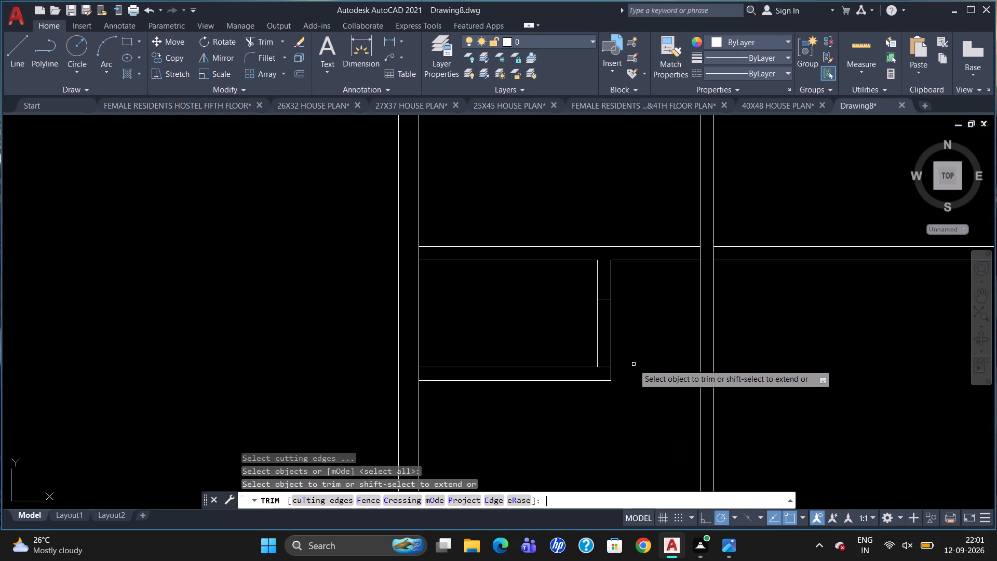
pyautogui.moveTo(580, 342); pyautogui.dragTo(652, 332)
pyautogui.click(652, 332)
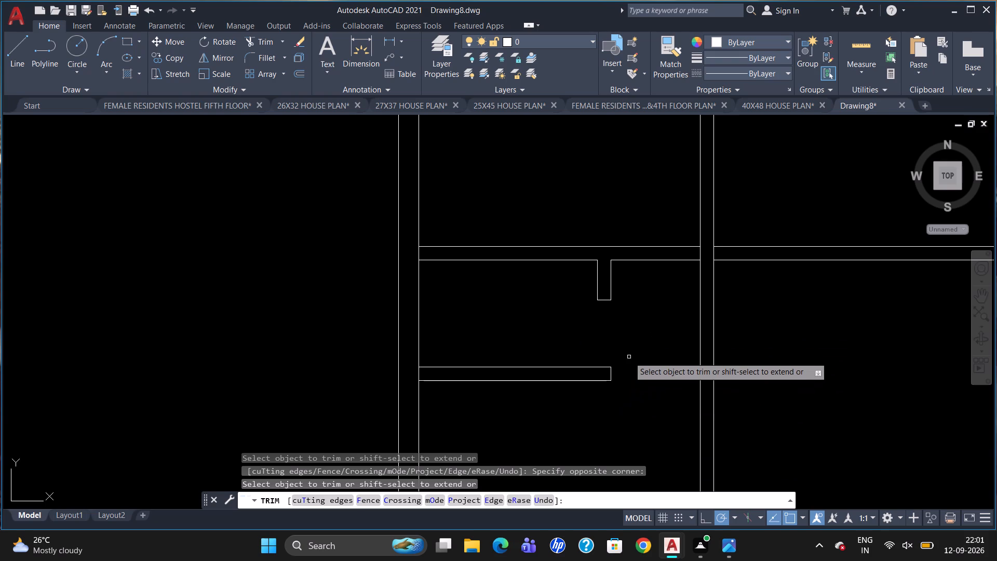
# Draw a short vertical line across the horizontal partition, continuing the outer face of the small room's vertical wall upward.
pyautogui.scroll(-1, 627, 365)
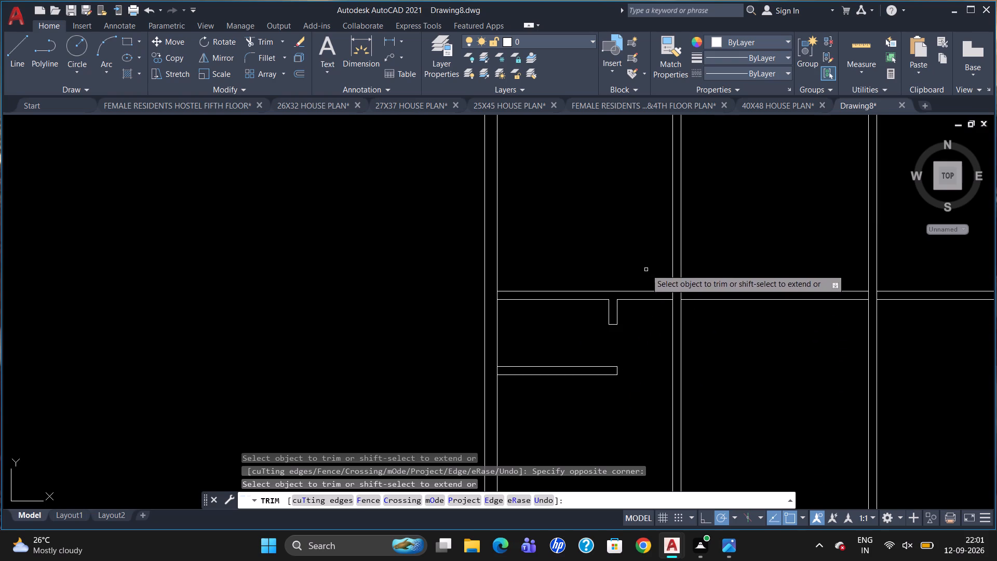
pyautogui.scroll(2, 647, 270)
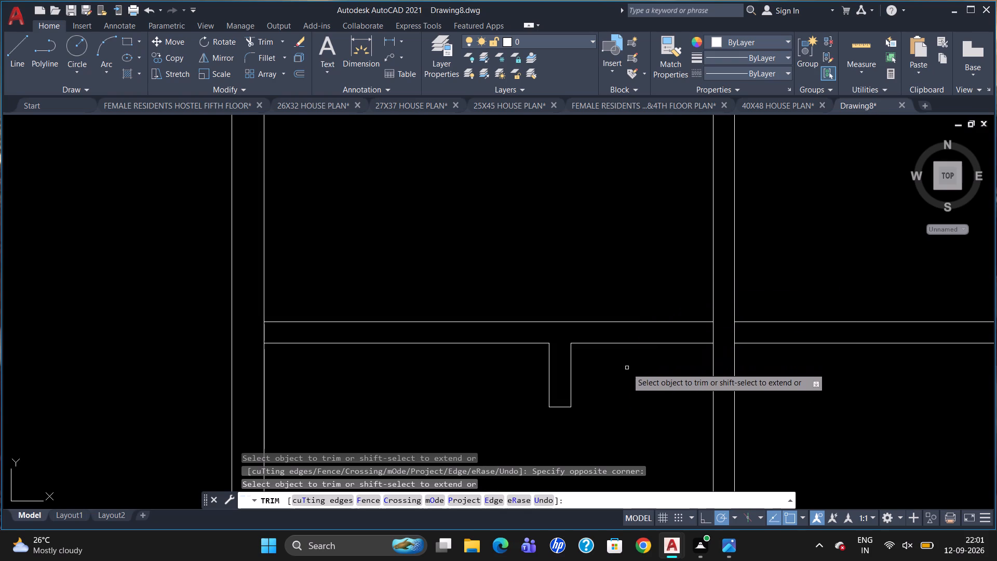
pyautogui.press('l')
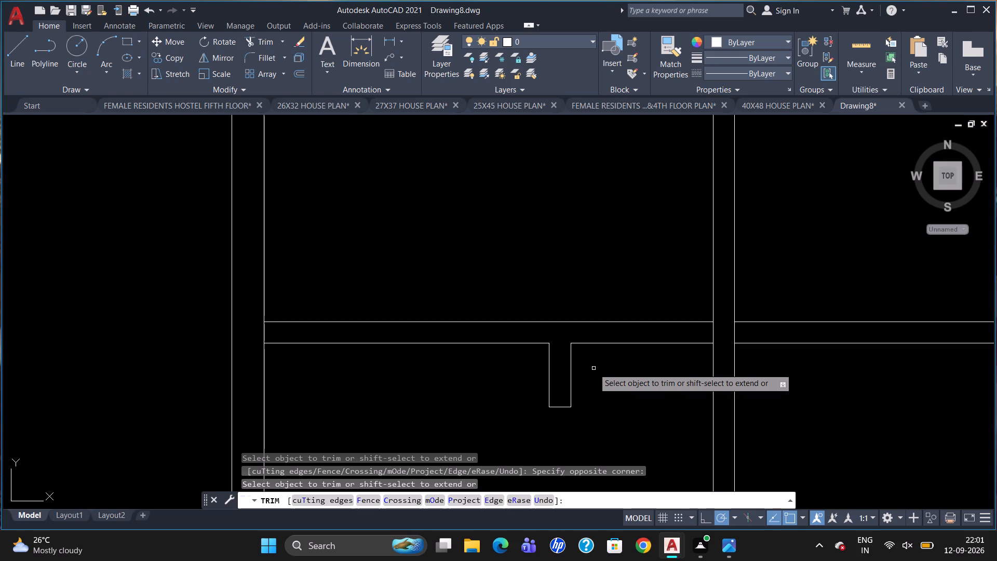
pyautogui.press('Return')
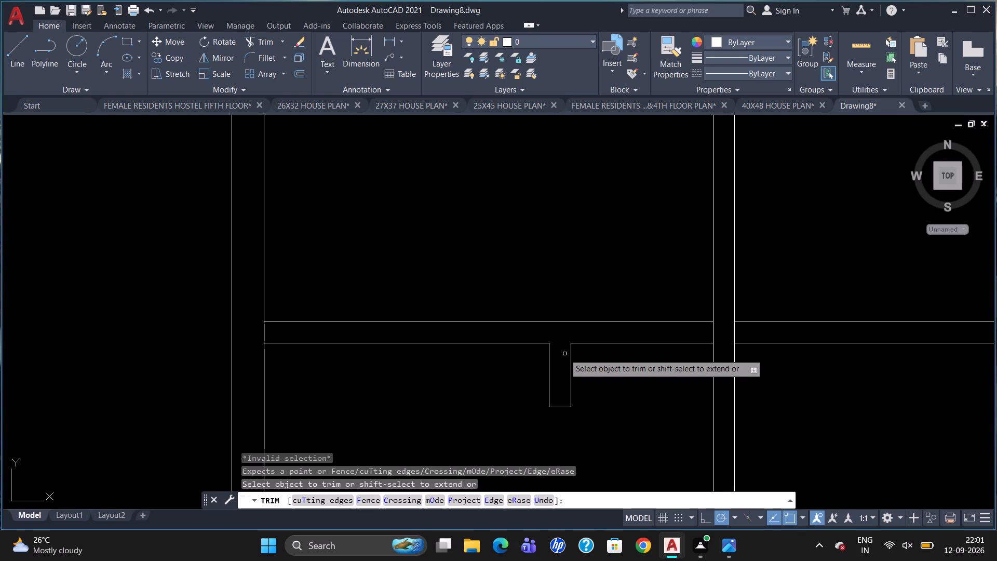
pyautogui.press('Escape')
pyautogui.press('l')
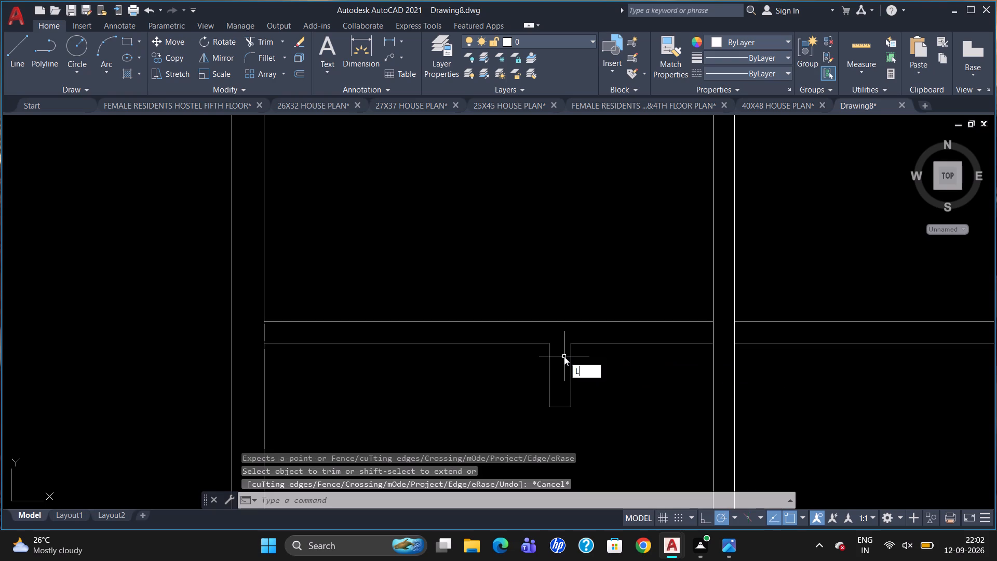
pyautogui.press('Return')
pyautogui.click(574, 348)
pyautogui.click(573, 320)
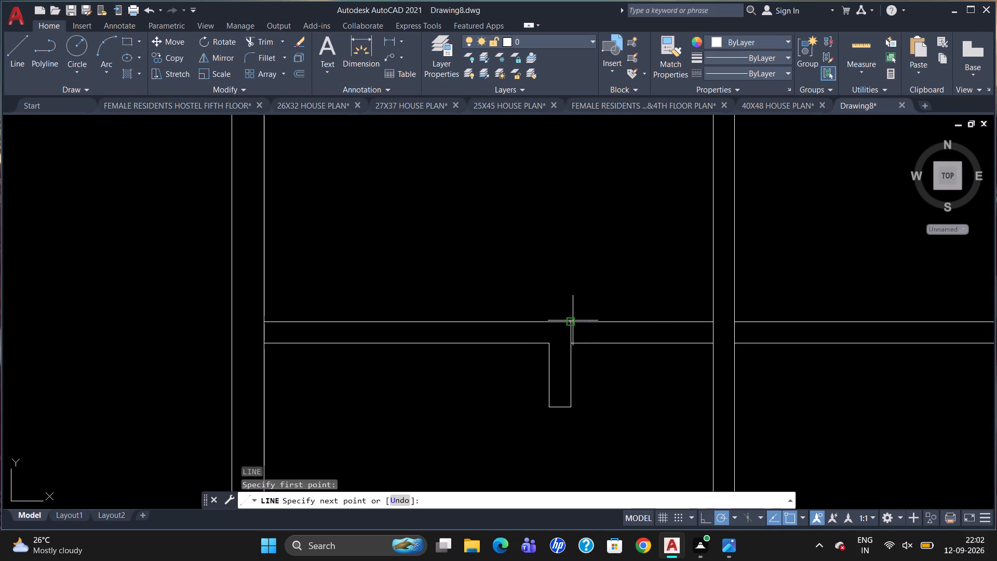
pyautogui.press('Escape')
# Draw a short horizontal line across the long vertical partition's thickness, in line with the horizontal partition's lower face.
pyautogui.press('t')
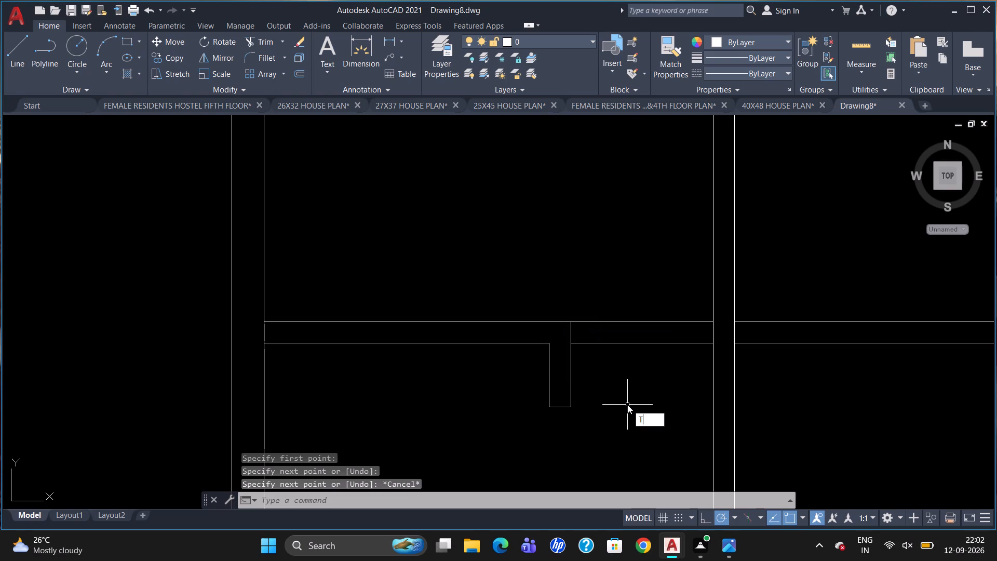
pyautogui.press('Escape')
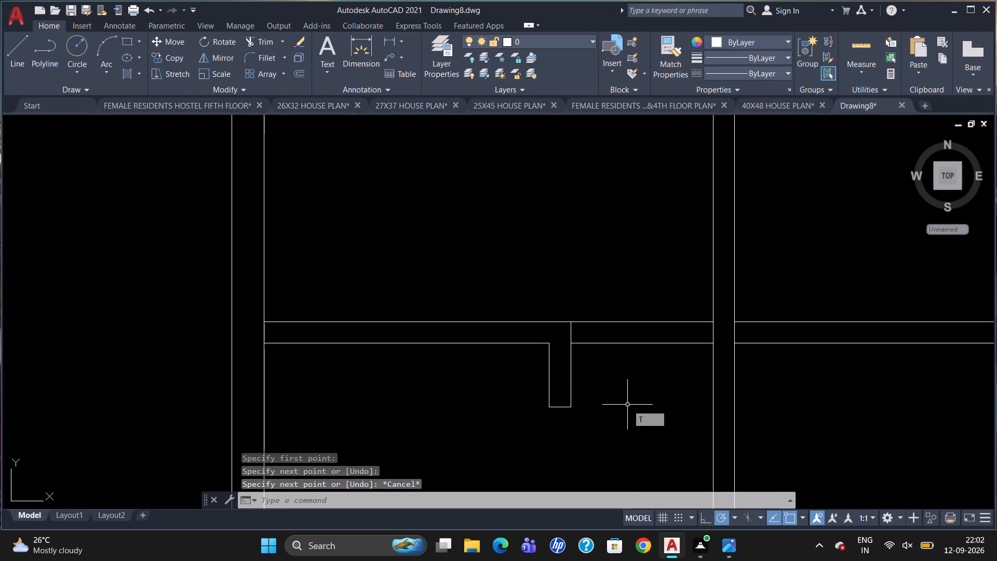
pyautogui.press('l')
pyautogui.press('Return')
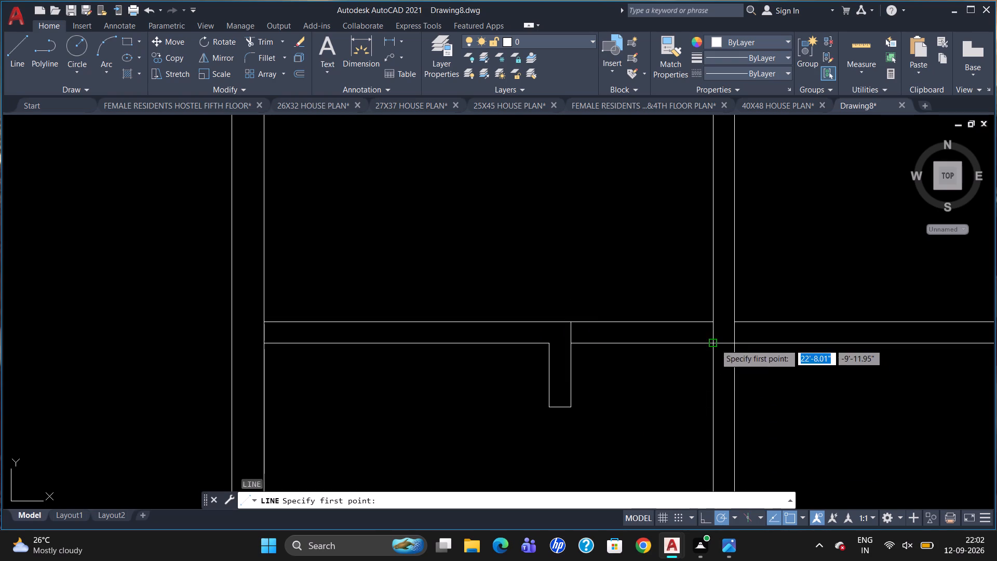
pyautogui.click(715, 344)
pyautogui.click(736, 343)
pyautogui.press('Escape')
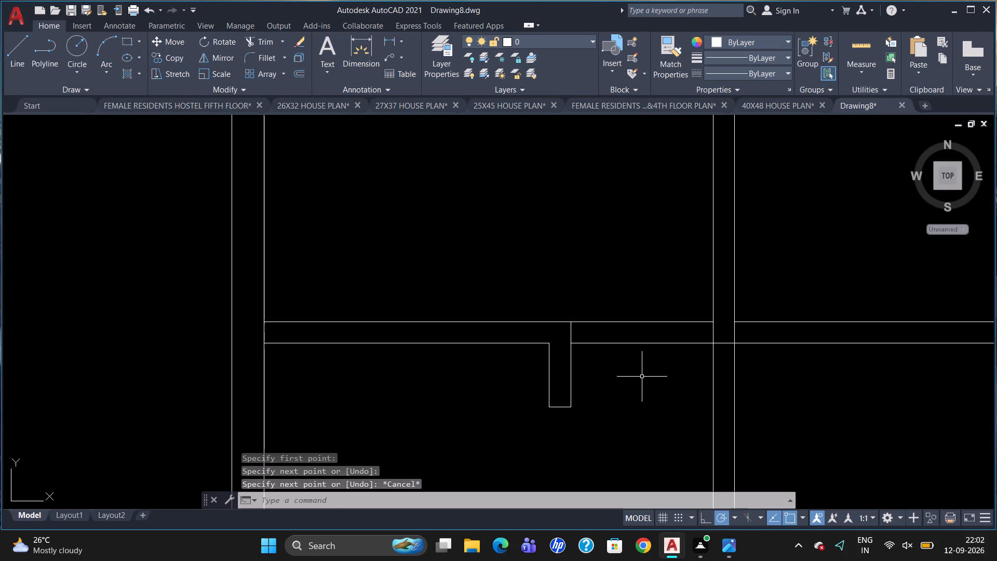
# Remove both lines of the horizontal partition between the small room's outer corner and the long vertical partition to leave an opening.
pyautogui.write('TR')
pyautogui.press('Return')
pyautogui.press('Return')
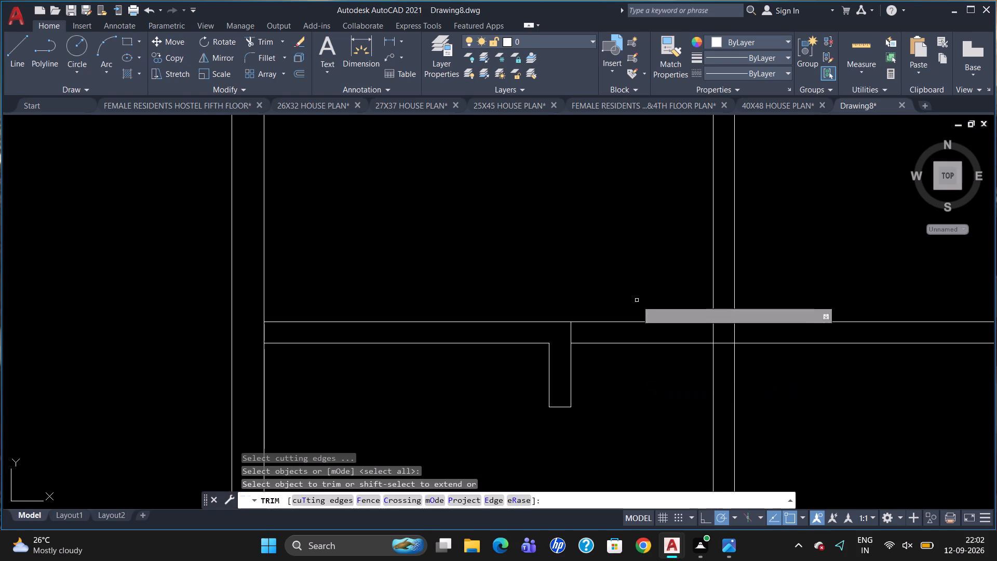
pyautogui.moveTo(636, 312); pyautogui.dragTo(637, 418)
pyautogui.click(637, 418)
pyautogui.doubleClick(649, 342)
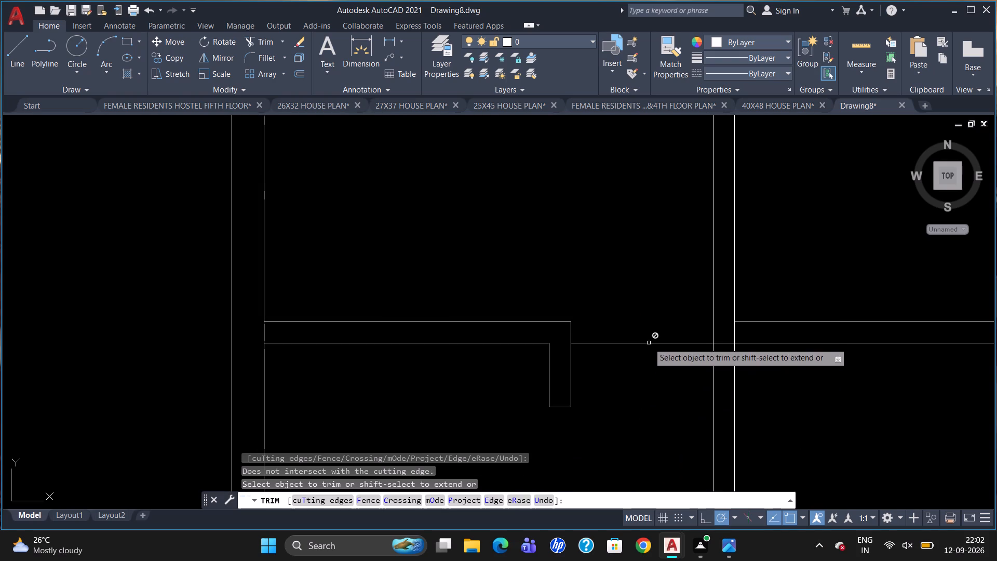
pyautogui.press('Escape')
pyautogui.click(648, 343)
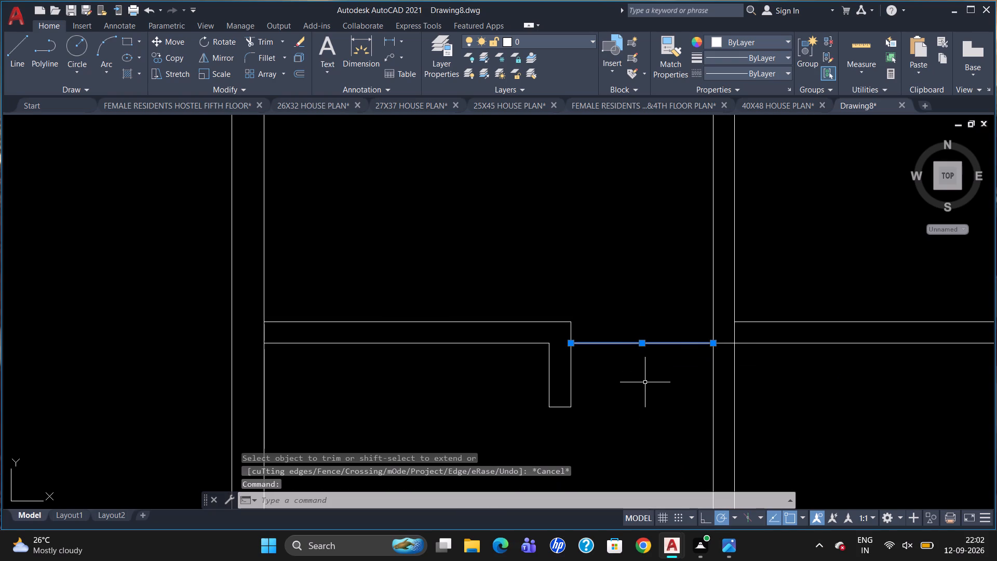
pyautogui.press('Delete')
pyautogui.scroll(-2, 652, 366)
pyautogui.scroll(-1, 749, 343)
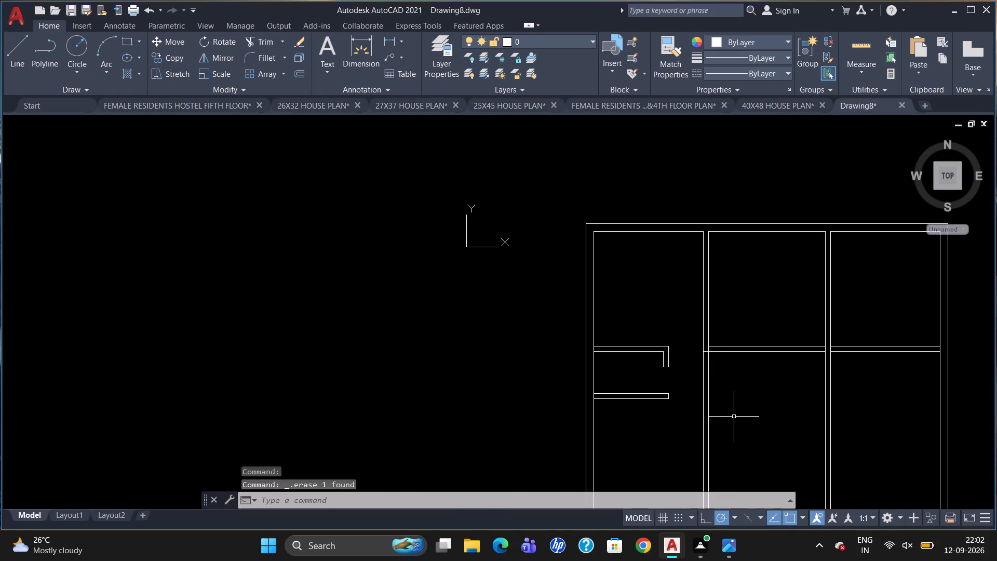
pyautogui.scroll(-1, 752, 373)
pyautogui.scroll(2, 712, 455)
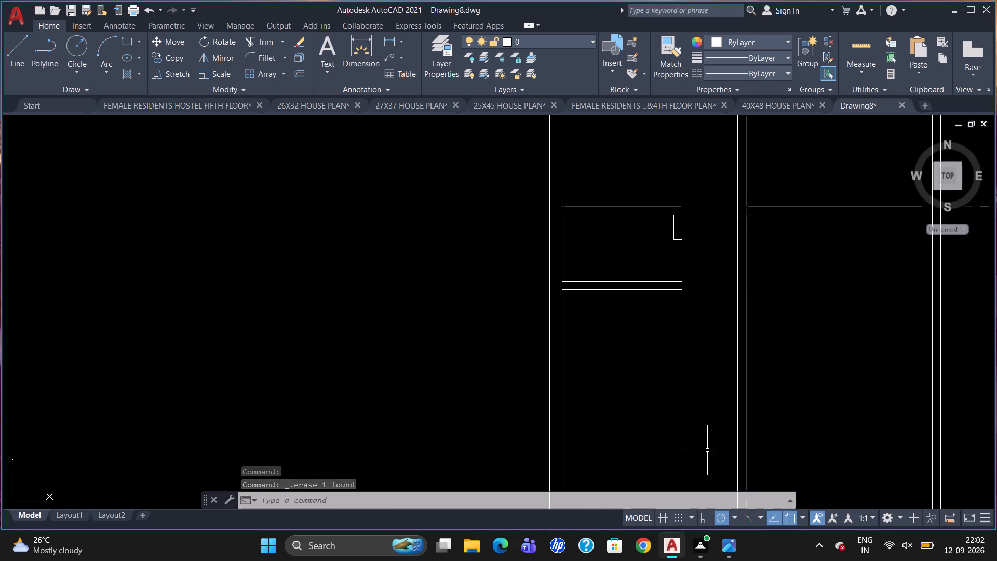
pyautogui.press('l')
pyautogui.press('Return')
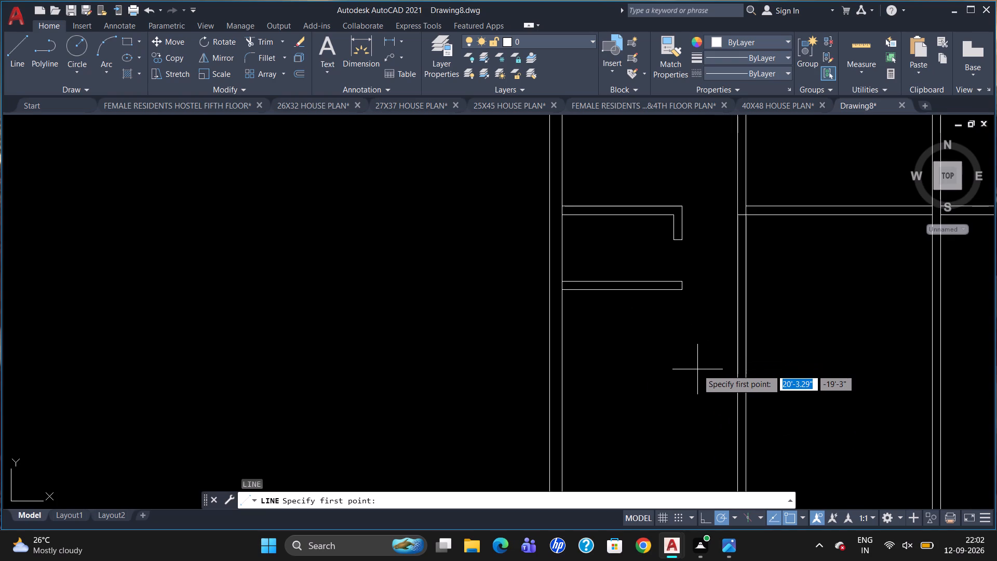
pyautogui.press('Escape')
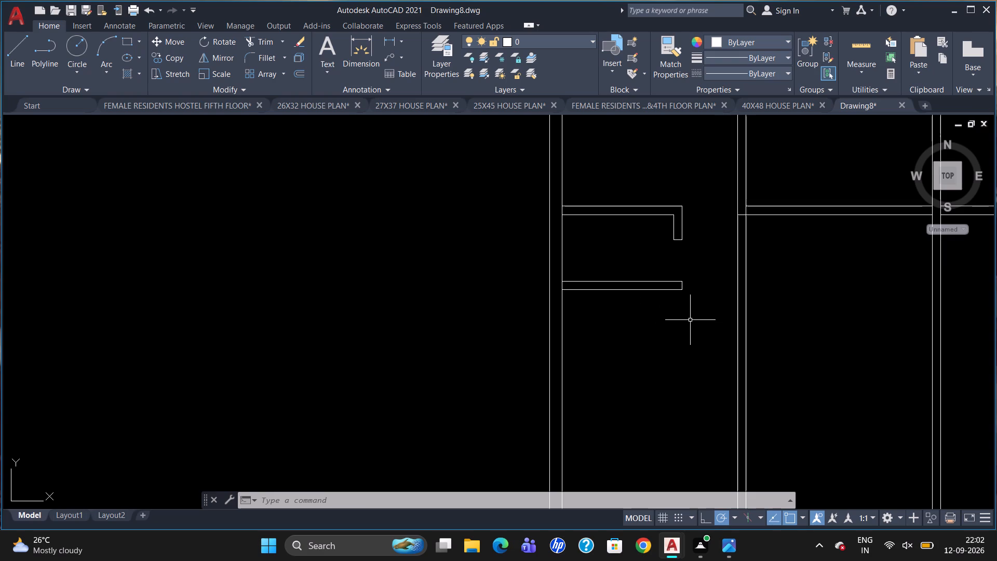
# Draw a line 4' down from the small room's bottom outer corner, continuing it horizontally to the long vertical partition.
pyautogui.press('l')
pyautogui.press('Return')
pyautogui.click(681, 292)
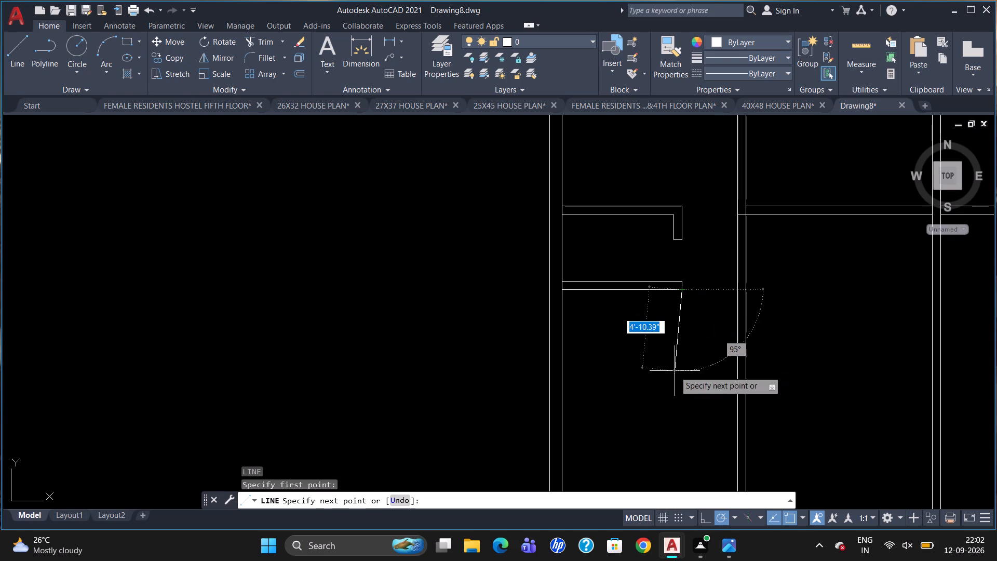
pyautogui.press('4')
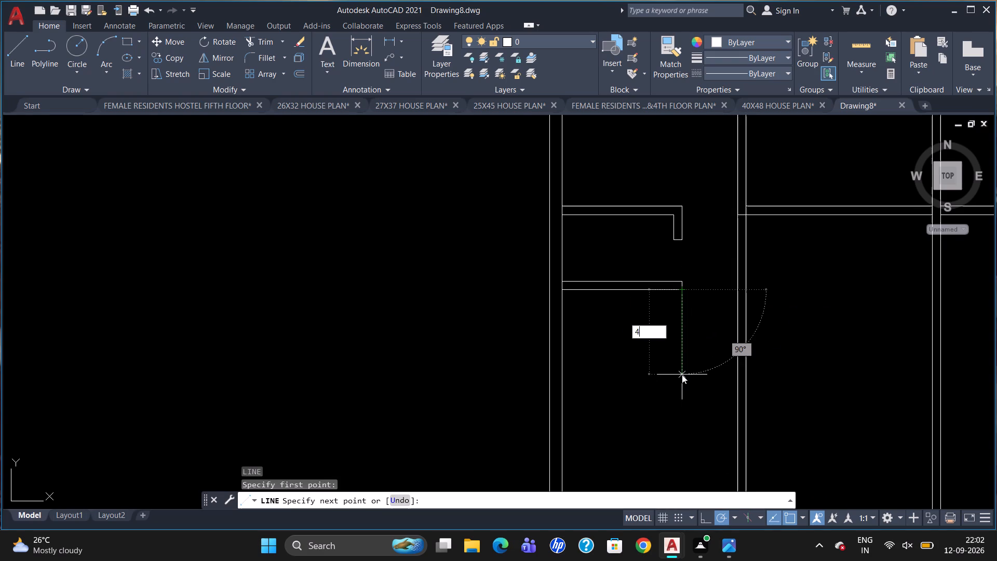
pyautogui.press("'")
pyautogui.press('Return')
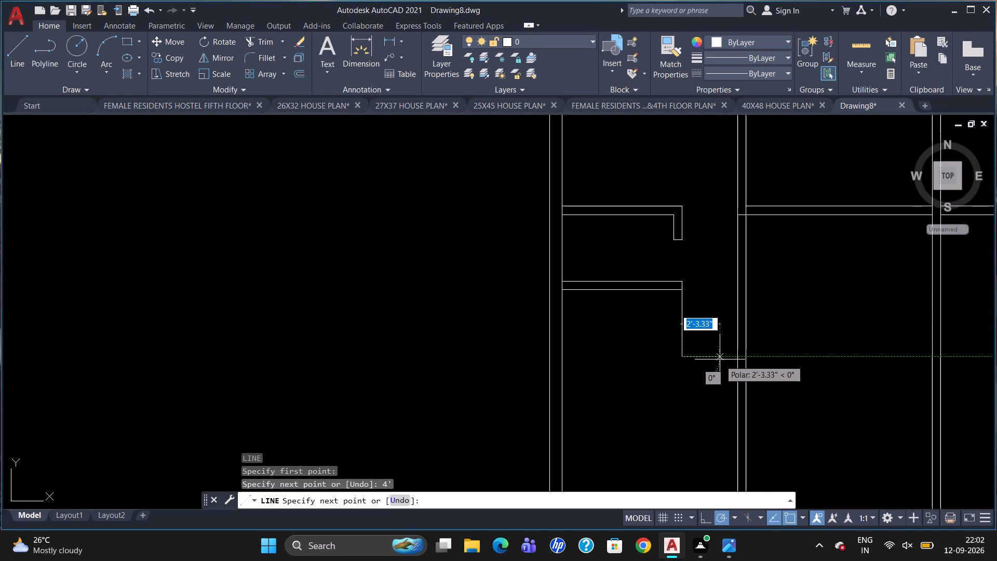
pyautogui.scroll(2, 721, 358)
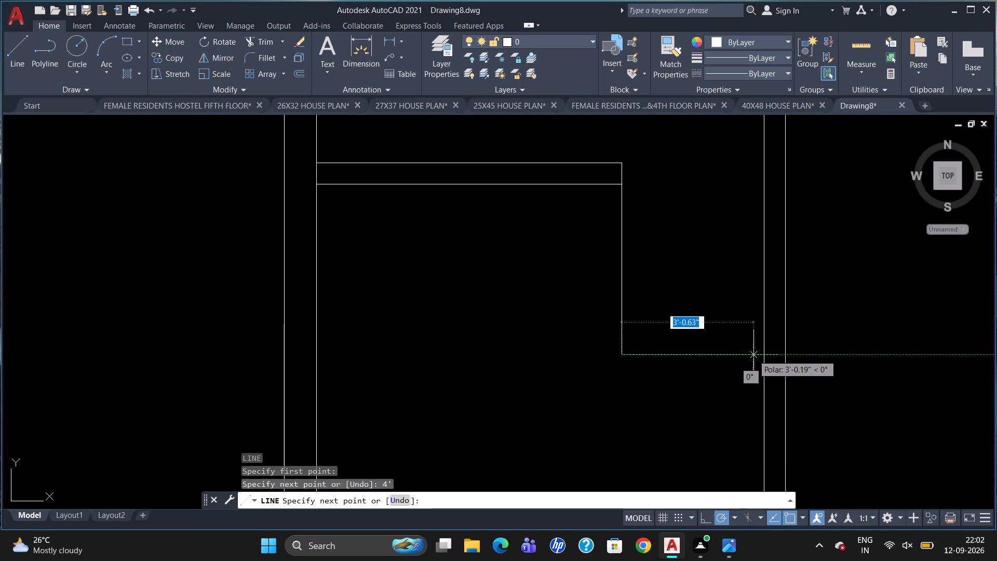
pyautogui.click(765, 354)
pyautogui.press('Escape')
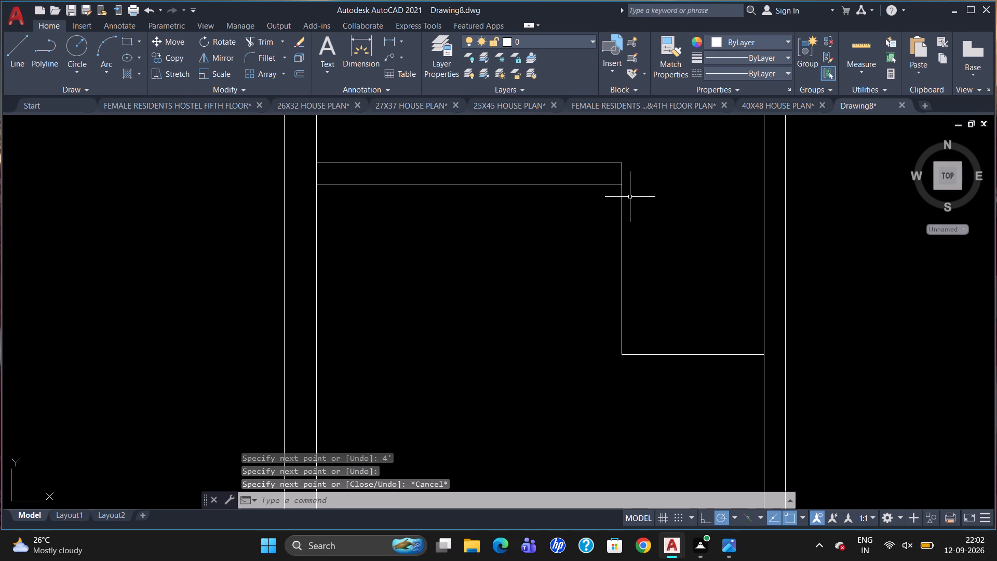
# Offset the 4' line and the short wall-end line above it 4" rightward, and the new horizontal line 4" upward.
pyautogui.press('o')
pyautogui.press('Return')
pyautogui.press('4')
pyautogui.press('Return')
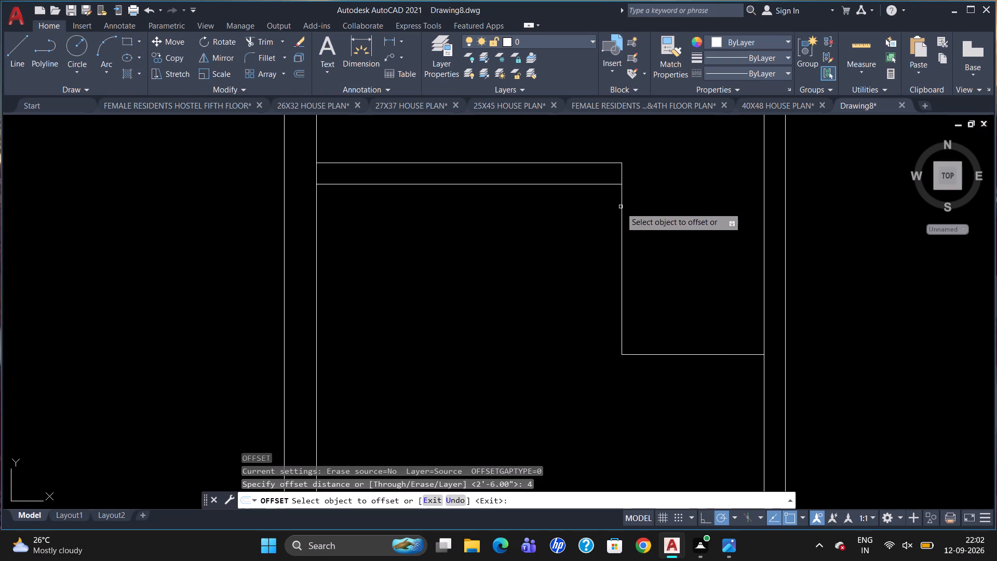
pyautogui.click(622, 207)
pyautogui.click(638, 215)
pyautogui.click(620, 177)
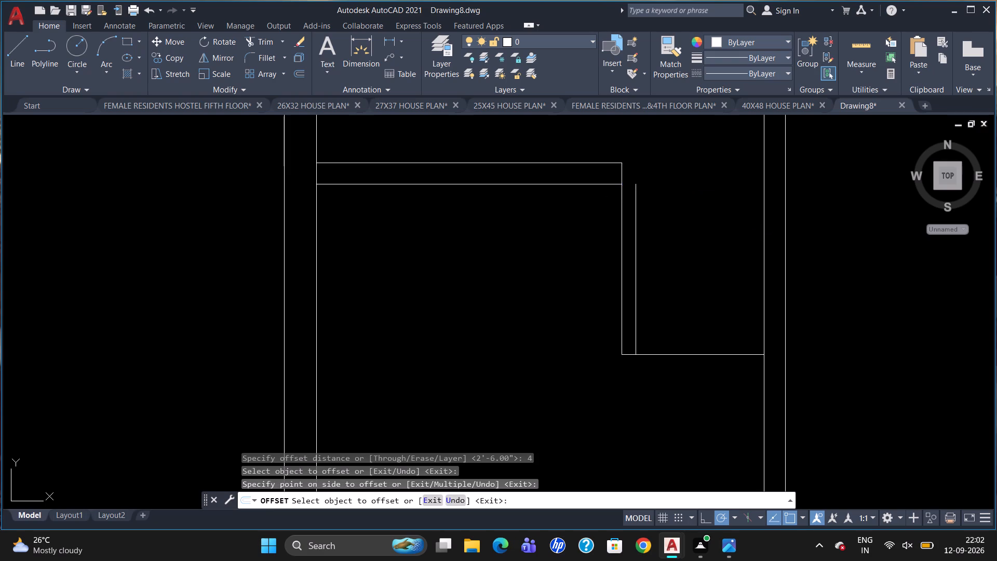
pyautogui.click(635, 180)
pyautogui.click(736, 353)
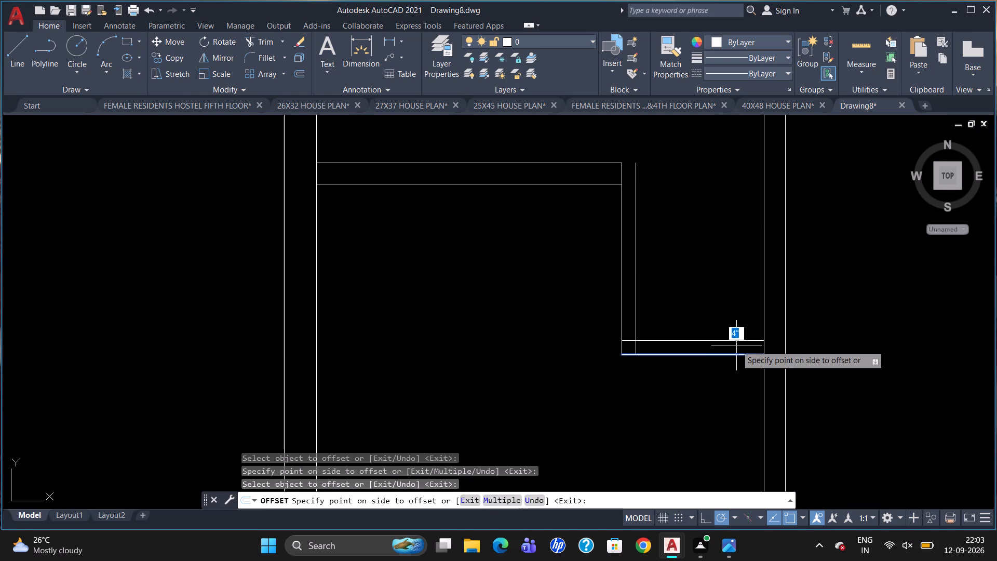
pyautogui.click(736, 345)
pyautogui.press('Escape')
# Trim the overlapping ends of the two offset lines at the new 4" wall's lower inner corner.
pyautogui.write('TR')
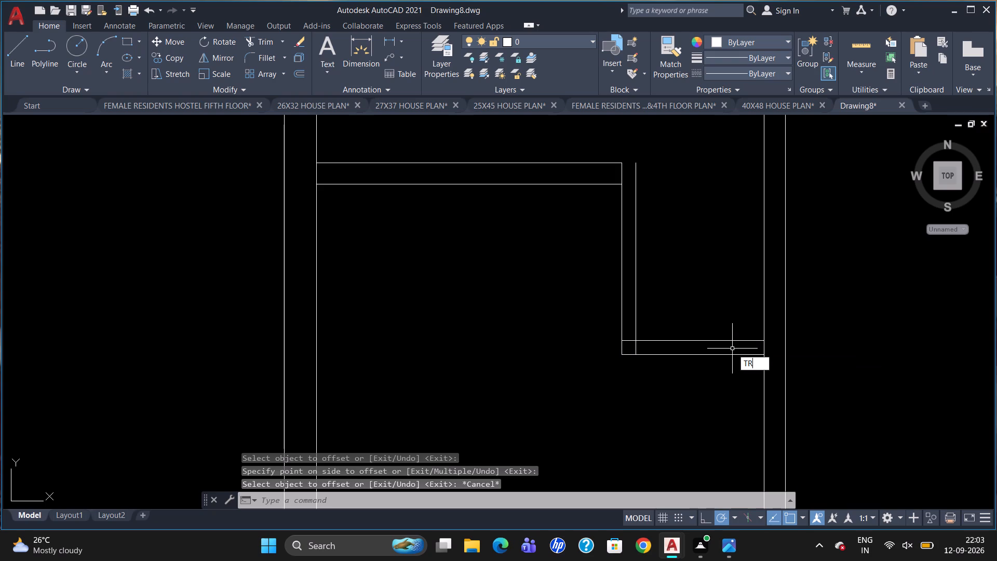
pyautogui.press('Return')
pyautogui.press('Return')
pyautogui.click(635, 346)
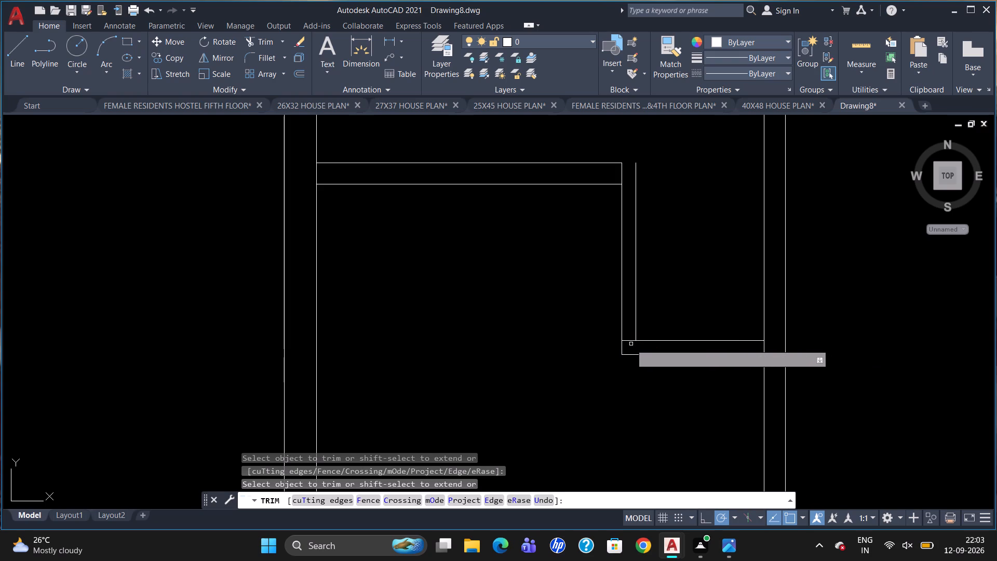
pyautogui.click(630, 341)
# Erase the short vertical line closing the end of the small room's bottom wall.
pyautogui.click(622, 176)
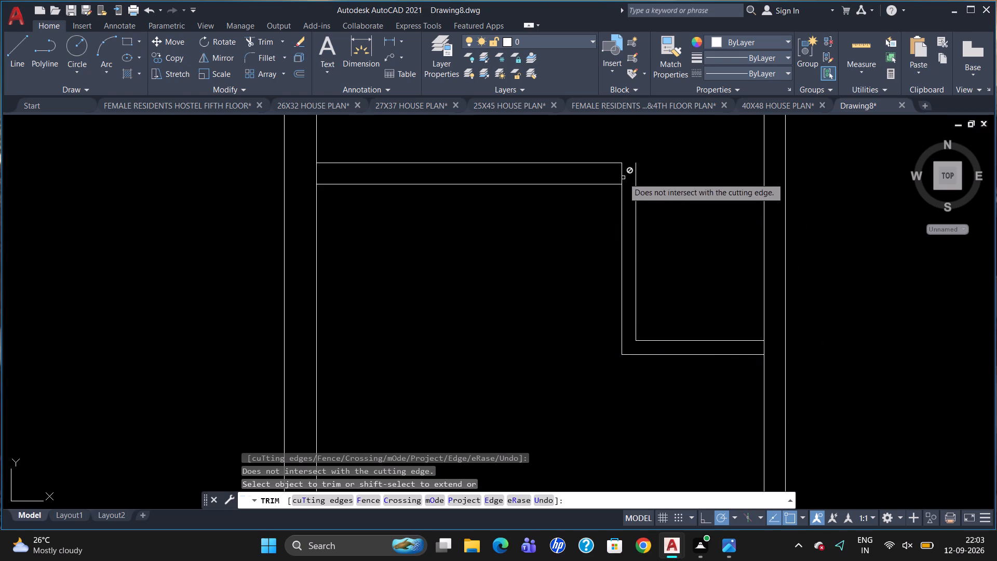
pyautogui.click(623, 177)
pyautogui.press('Escape')
pyautogui.click(621, 170)
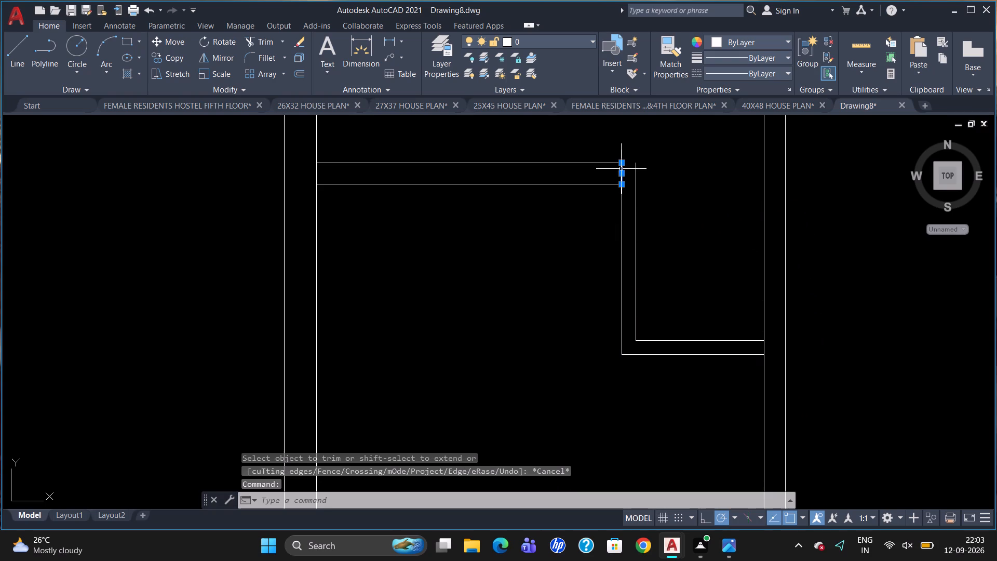
pyautogui.press('Delete')
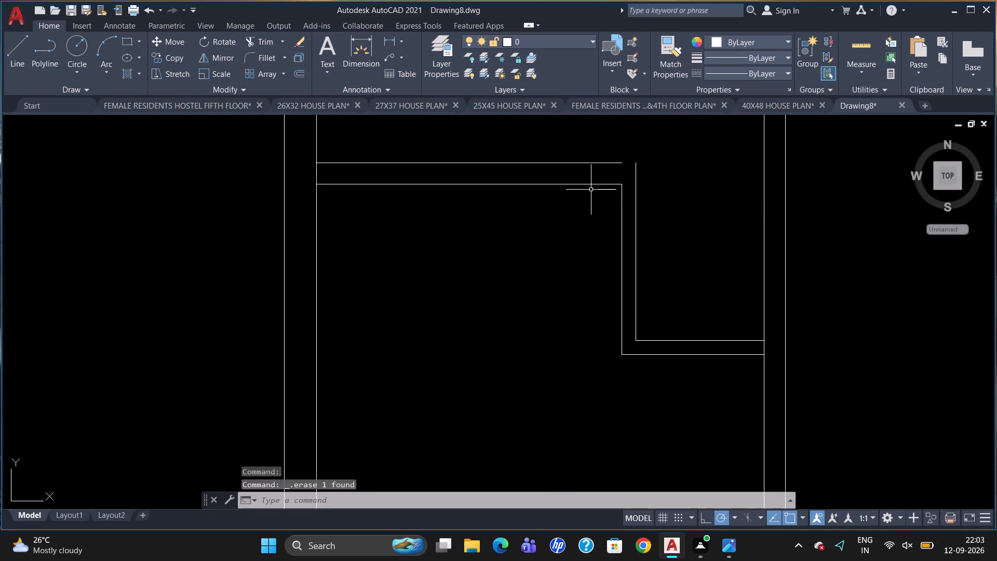
# Extend the upper line of the small room's bottom wall to the short vertical line at the wall's end.
pyautogui.press('e')
pyautogui.press('x')
pyautogui.press('Return')
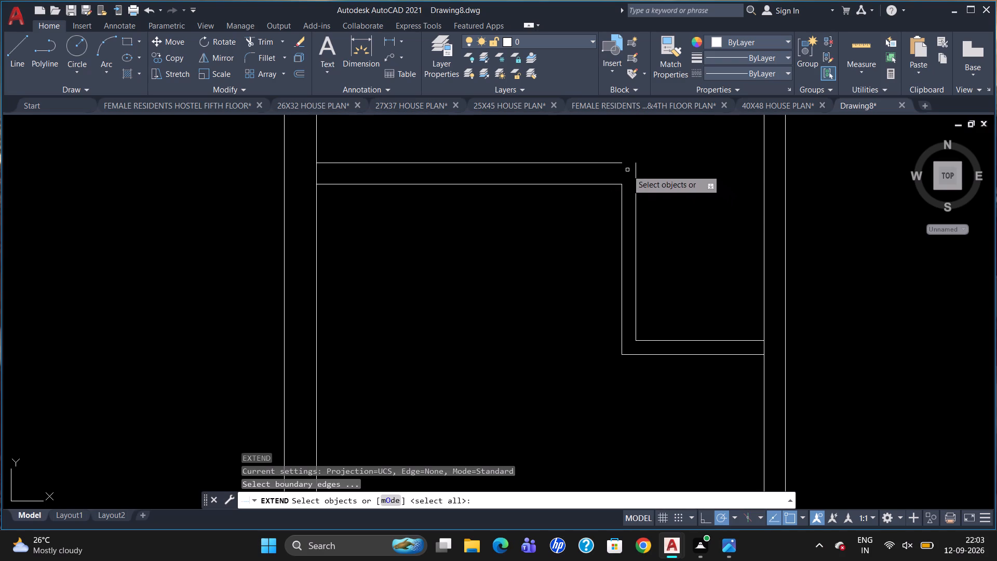
pyautogui.click(635, 165)
pyautogui.press('Return')
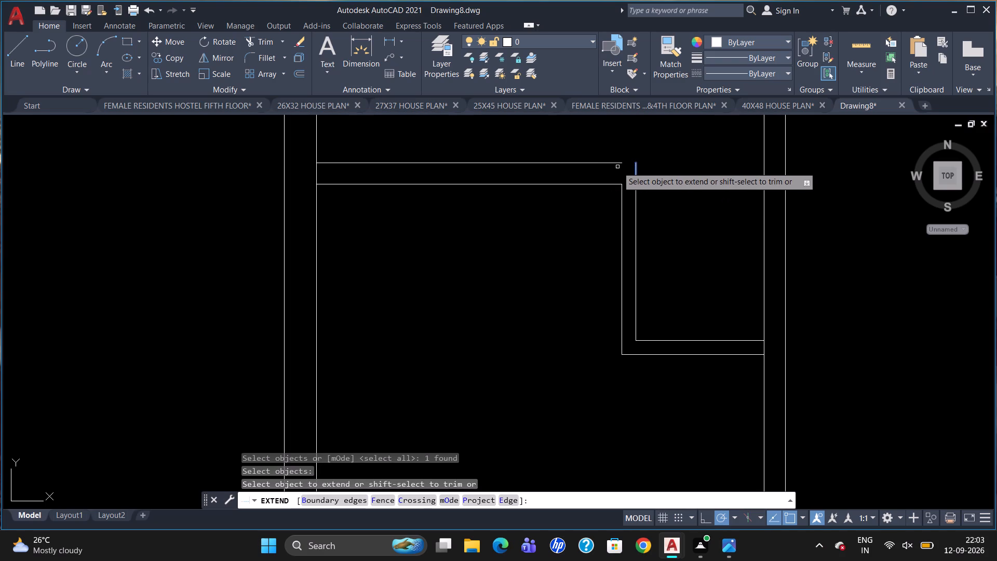
pyautogui.click(617, 164)
pyautogui.scroll(-1, 677, 238)
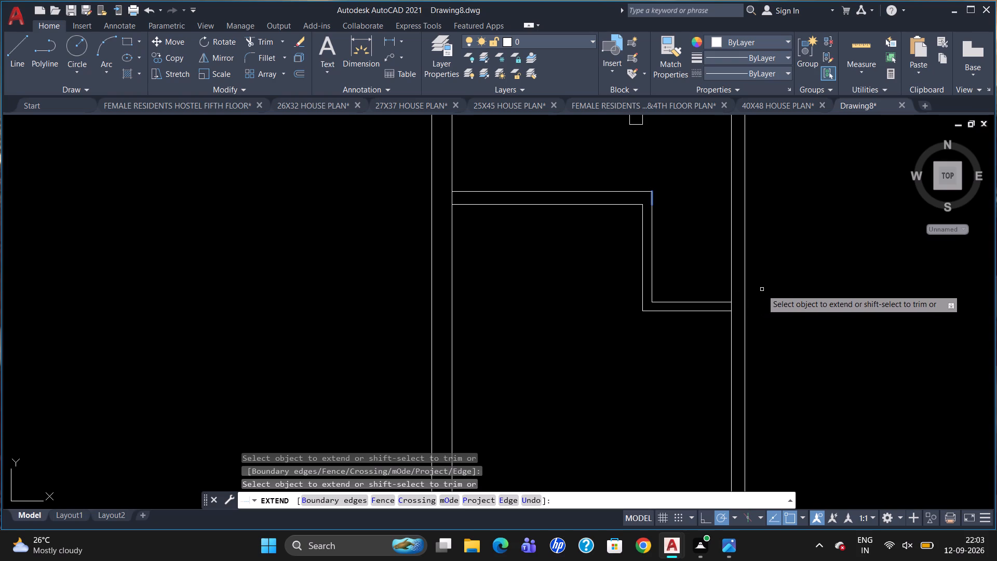
pyautogui.scroll(-2, 747, 343)
pyautogui.scroll(2, 761, 331)
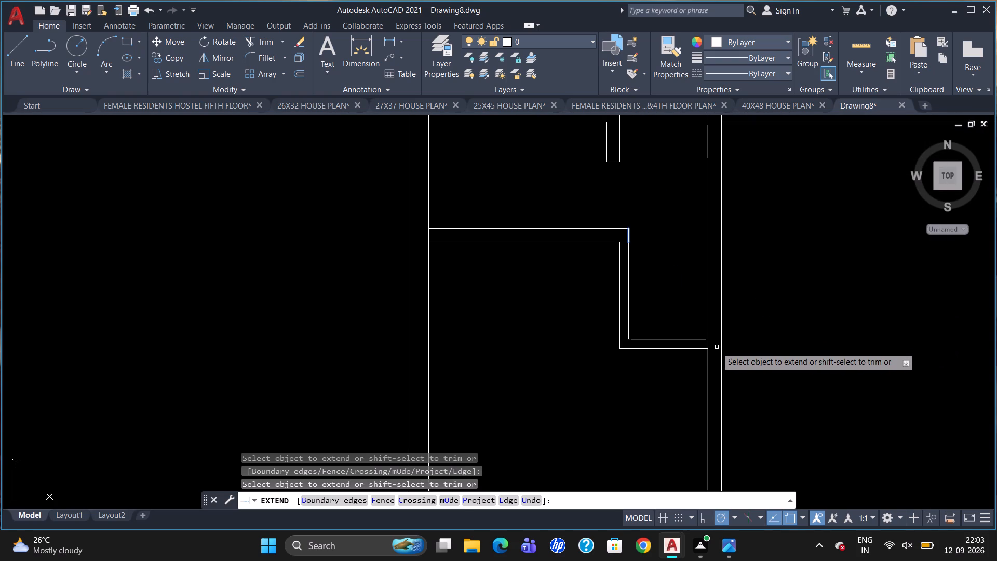
pyautogui.scroll(-1, 720, 352)
pyautogui.press('l')
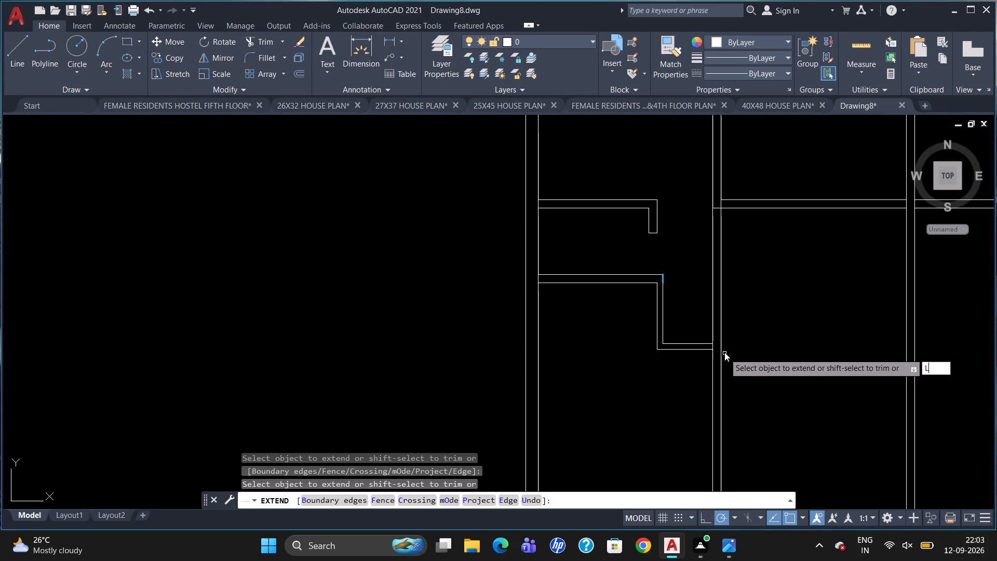
pyautogui.press('Return')
pyautogui.press('Escape')
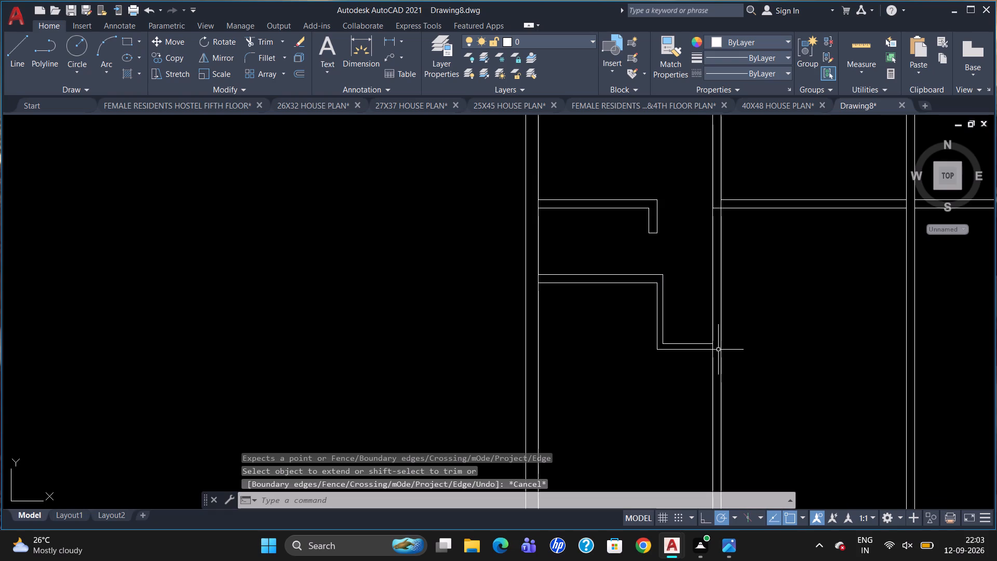
# Draw a 6" line across the long vertical partition, continuing the lower line of the new 4" wall to its far face.
pyautogui.press('l')
pyautogui.press('Return')
pyautogui.scroll(3, 718, 349)
pyautogui.click(700, 357)
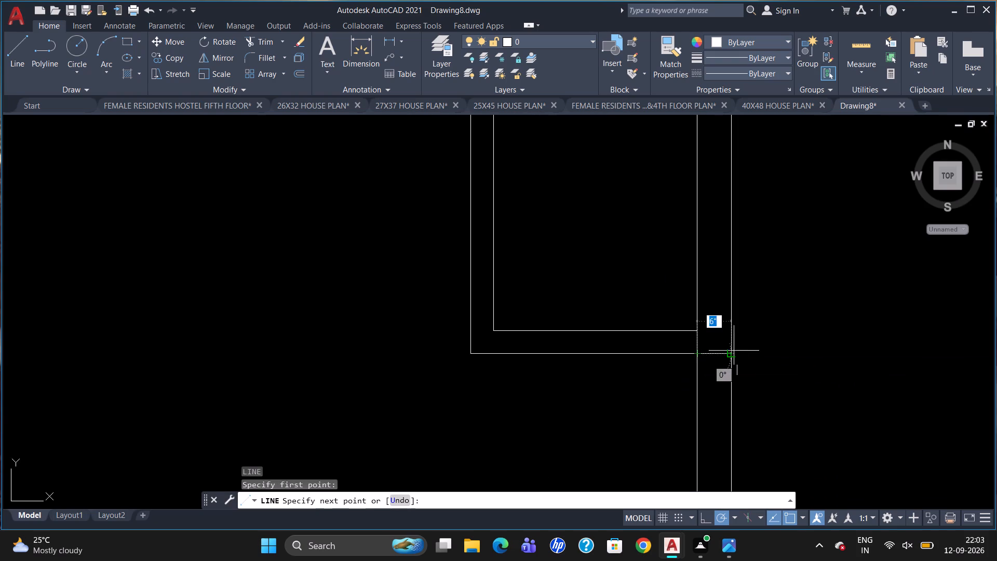
pyautogui.click(737, 350)
pyautogui.press('Escape')
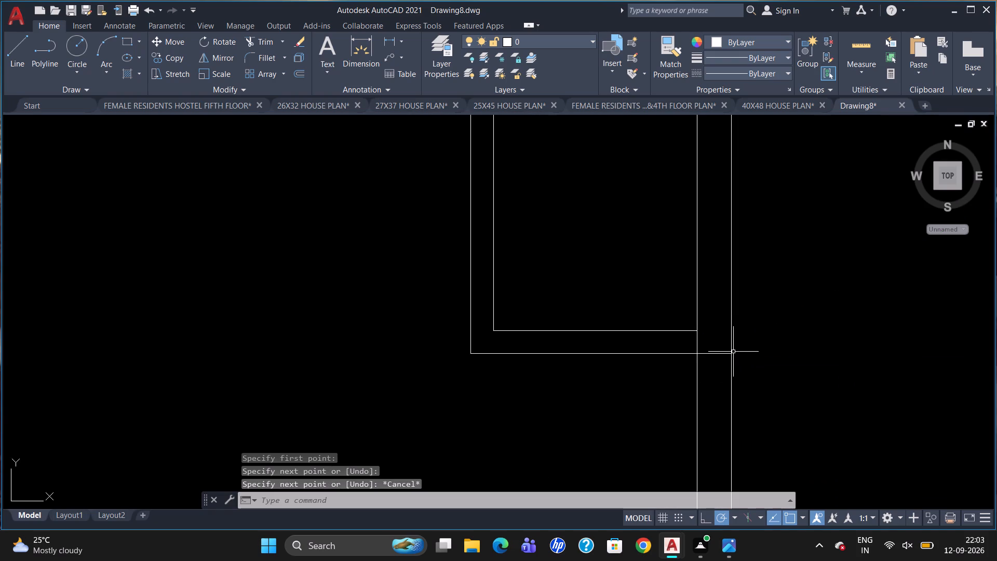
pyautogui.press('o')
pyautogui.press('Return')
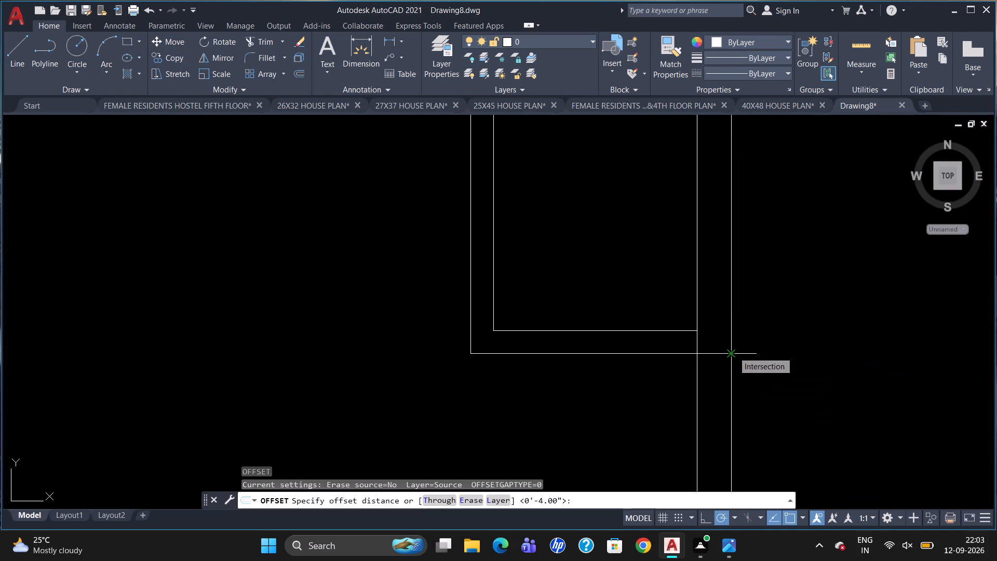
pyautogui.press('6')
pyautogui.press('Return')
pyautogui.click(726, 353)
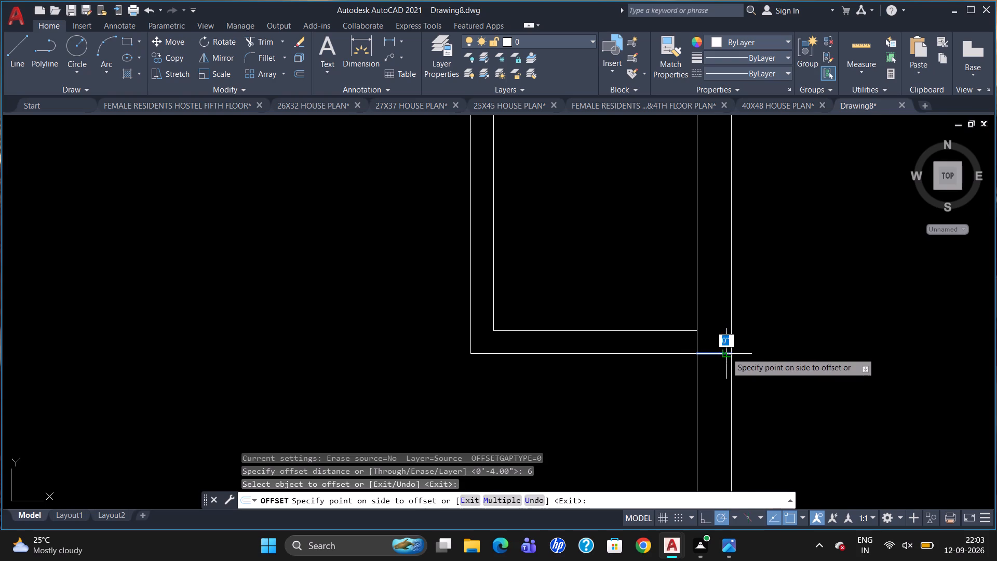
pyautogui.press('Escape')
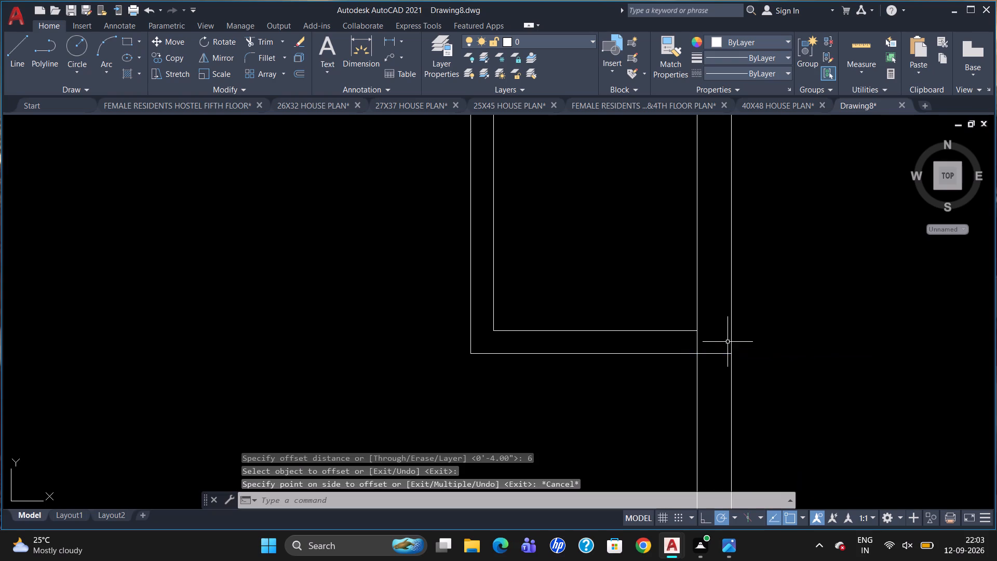
# Erase the 4" wall's inner horizontal line, its inner vertical line and the short vertical piece at the upper corner.
pyautogui.click(648, 331)
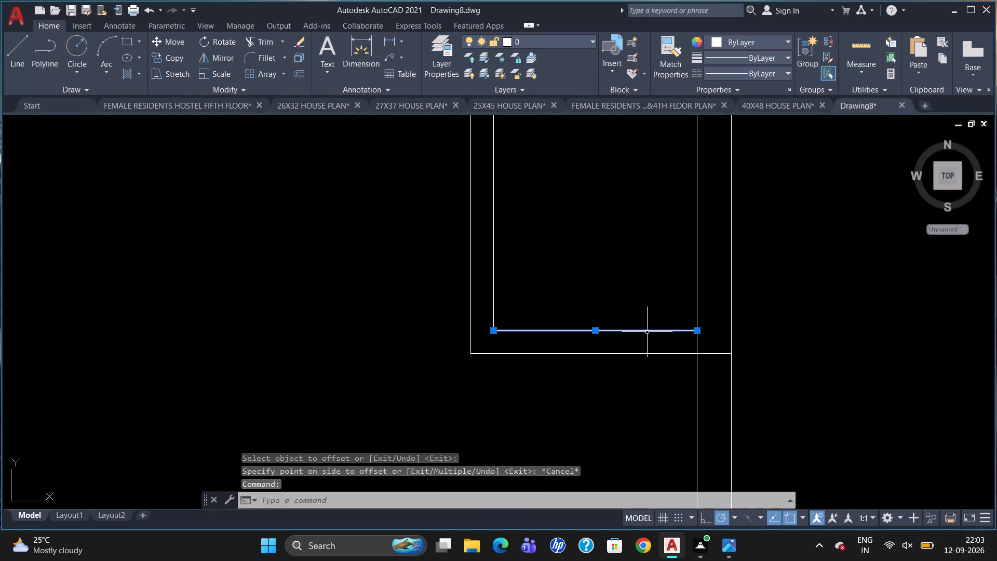
pyautogui.press('Delete')
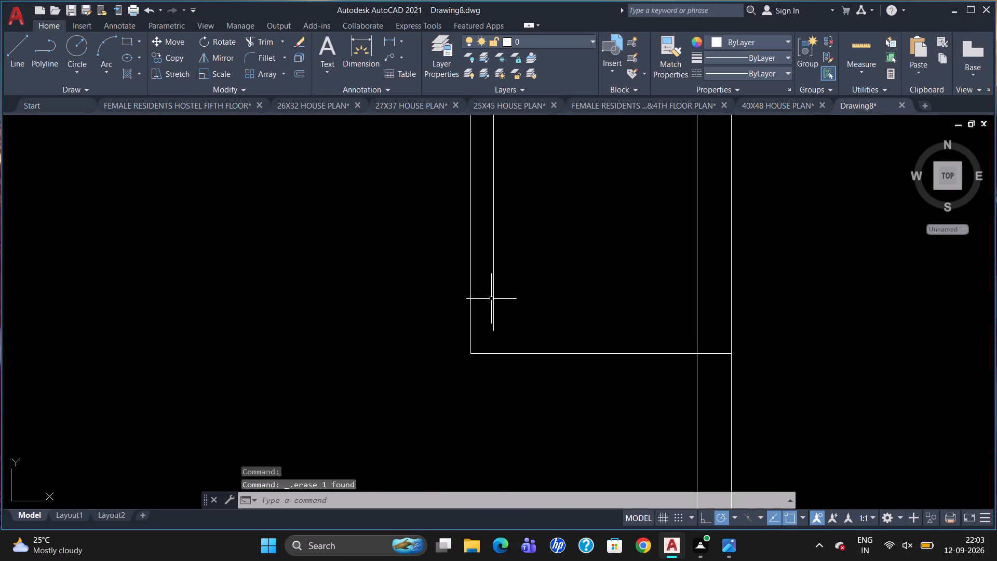
pyautogui.click(491, 295)
pyautogui.click(491, 297)
pyautogui.click(490, 297)
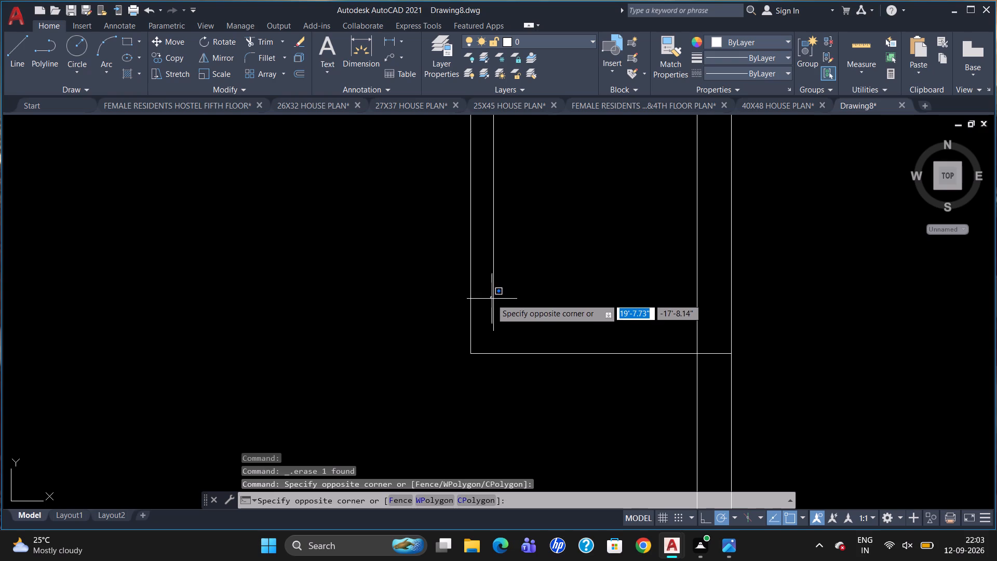
pyautogui.click(494, 300)
pyautogui.click(493, 303)
pyautogui.press('Delete')
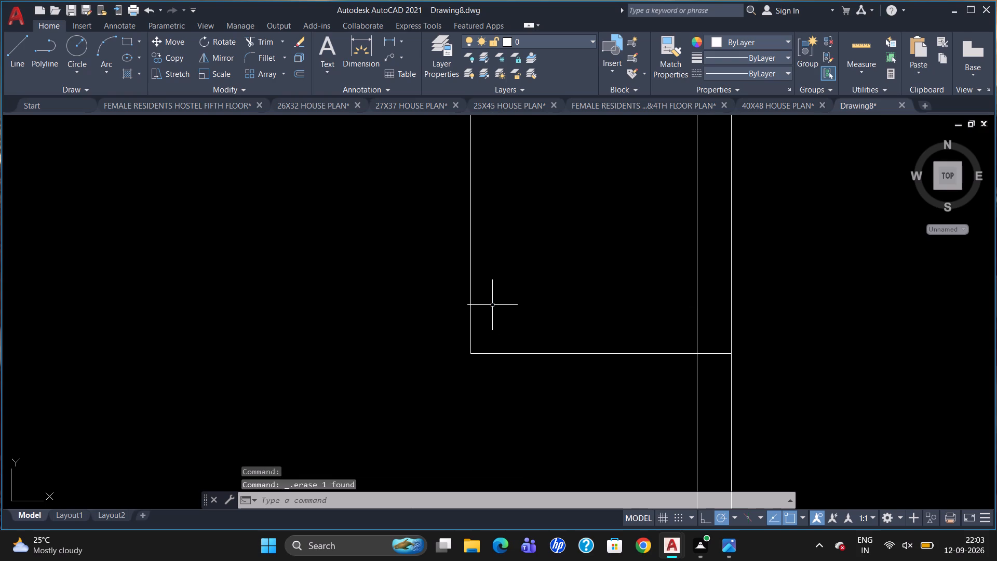
pyautogui.scroll(-3, 492, 305)
pyautogui.scroll(1, 494, 281)
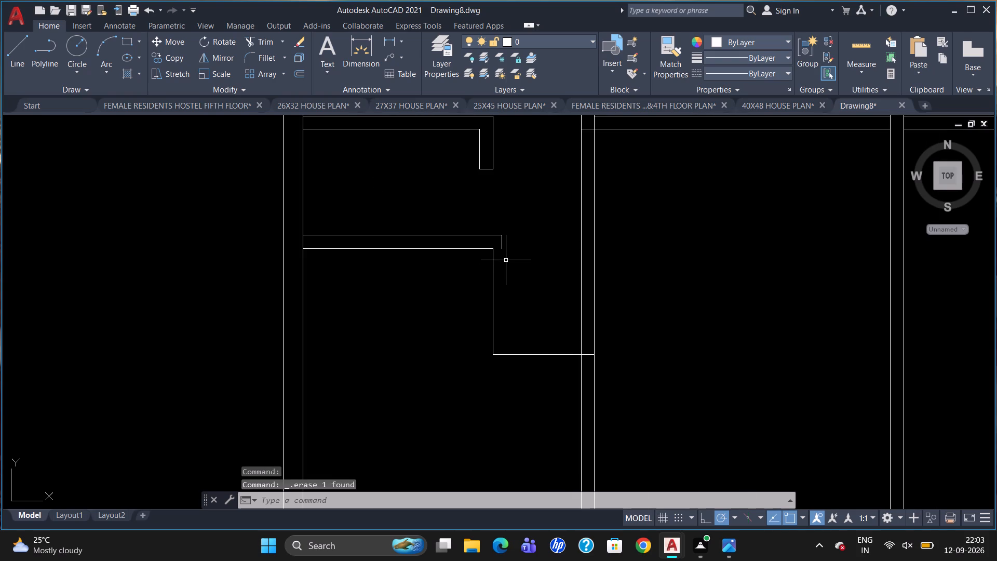
pyautogui.scroll(1, 507, 259)
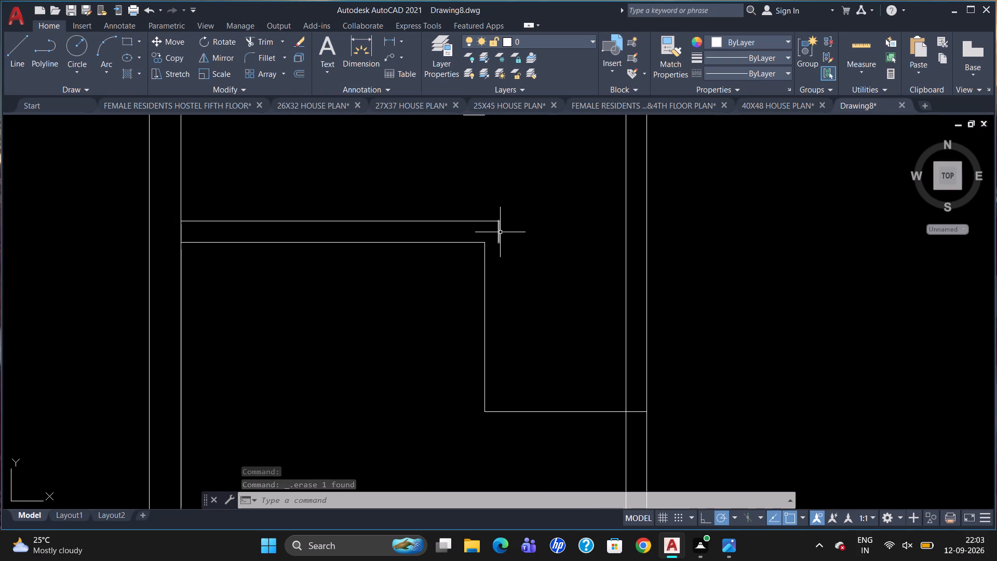
pyautogui.click(497, 230)
pyautogui.press('Delete')
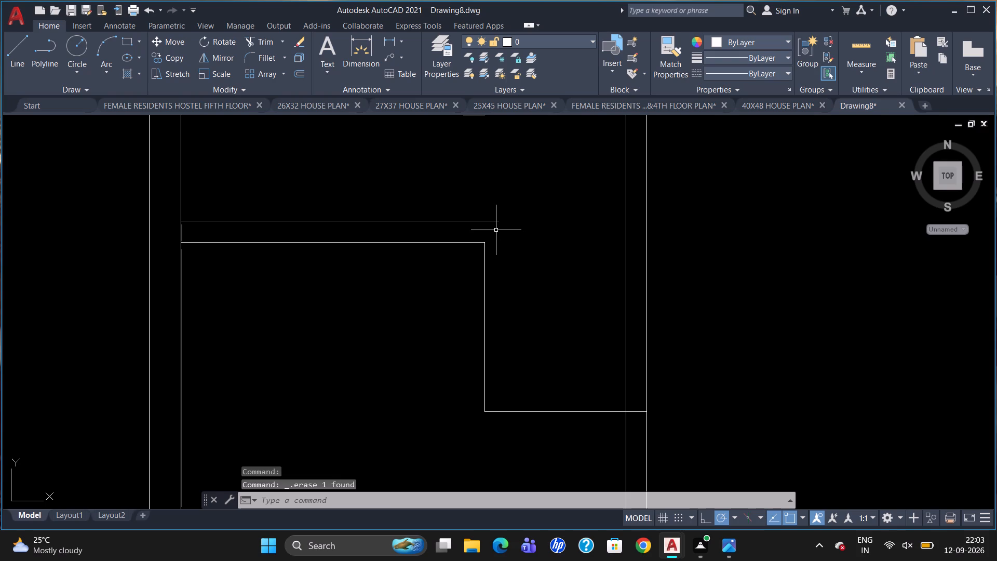
# Offset the remaining vertical wall line 6" rightward and the horizontal line at its foot 6" upward.
pyautogui.press('o')
pyautogui.press('Return')
pyautogui.press('6')
pyautogui.press('Return')
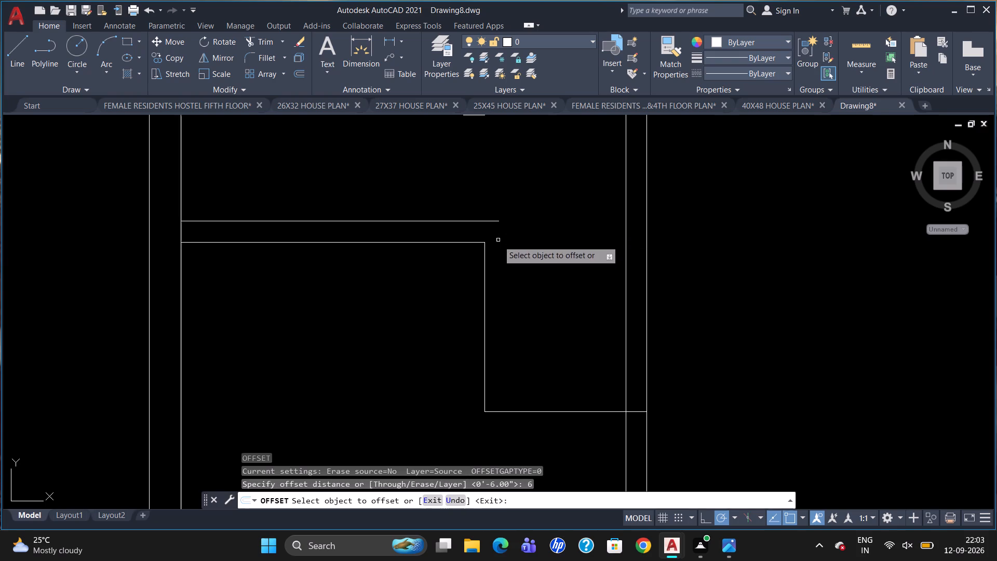
pyautogui.click(484, 290)
pyautogui.click(511, 298)
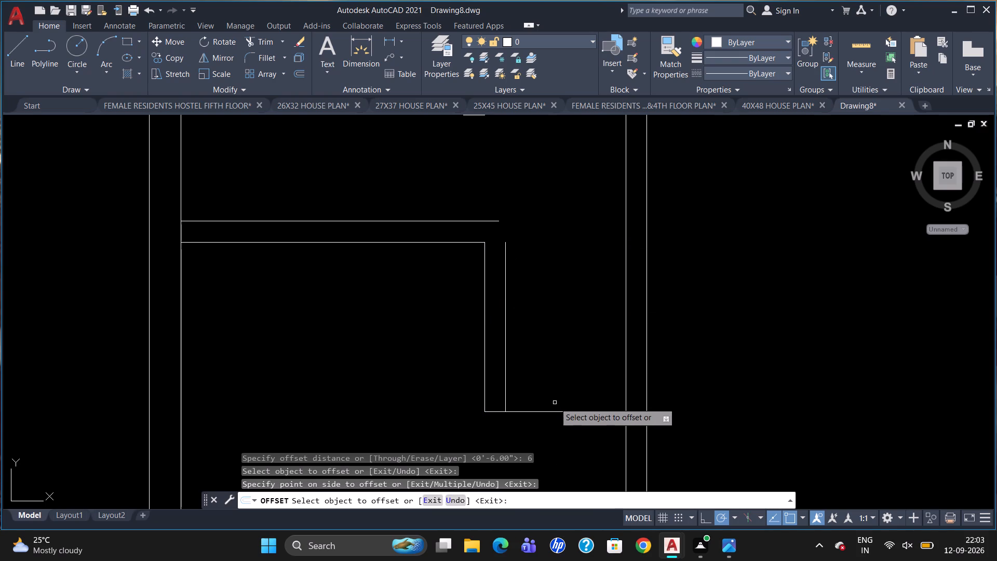
pyautogui.click(559, 411)
pyautogui.click(563, 392)
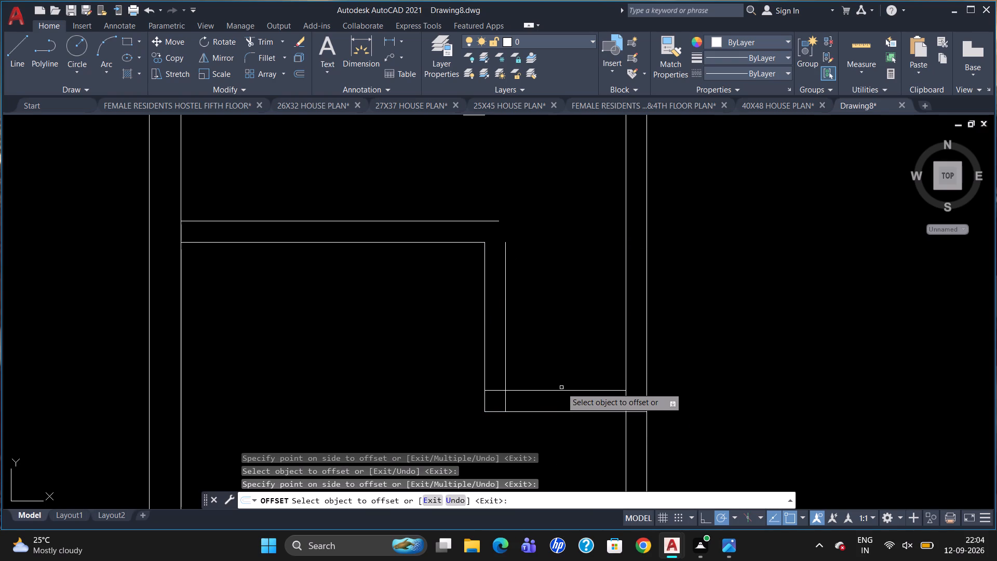
pyautogui.press('Escape')
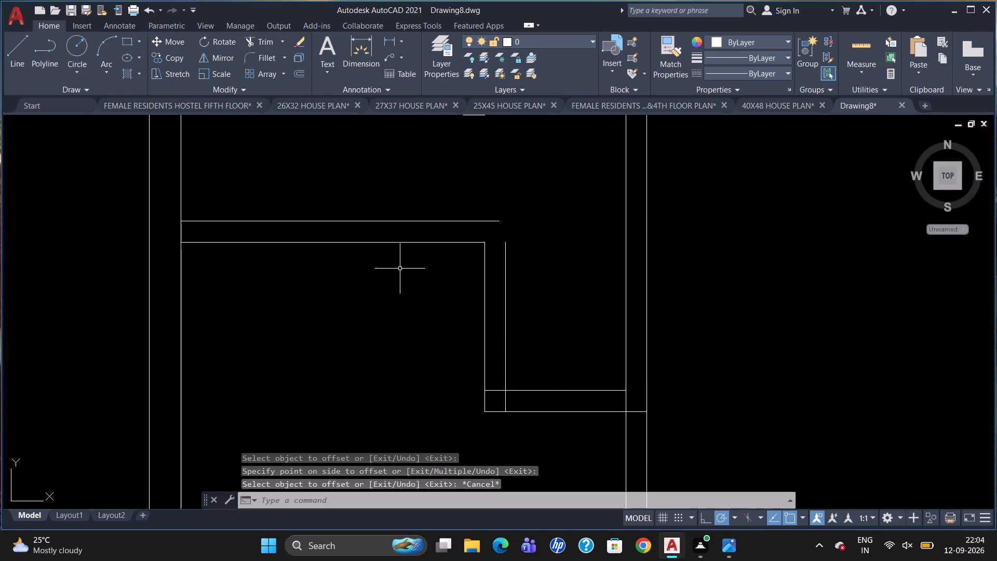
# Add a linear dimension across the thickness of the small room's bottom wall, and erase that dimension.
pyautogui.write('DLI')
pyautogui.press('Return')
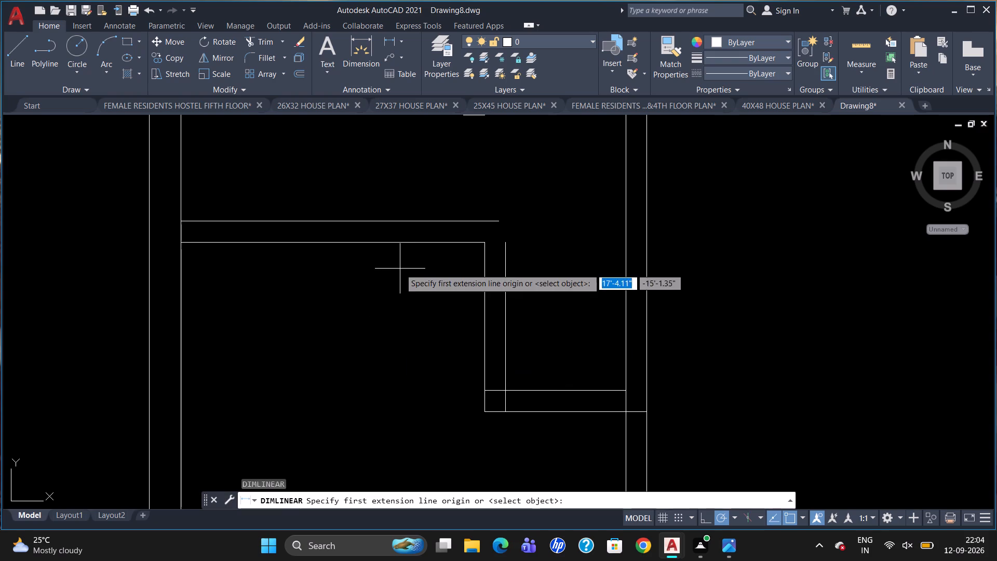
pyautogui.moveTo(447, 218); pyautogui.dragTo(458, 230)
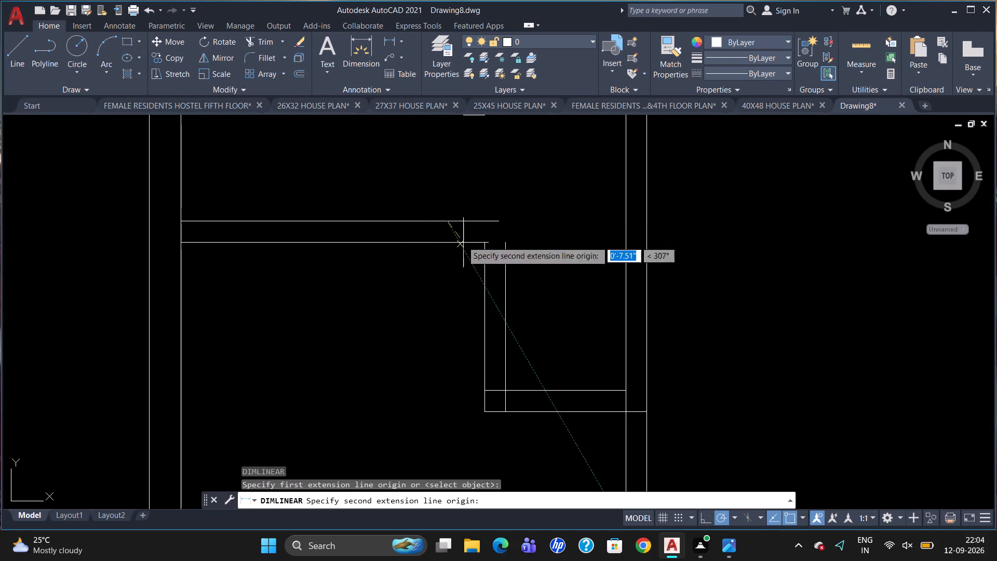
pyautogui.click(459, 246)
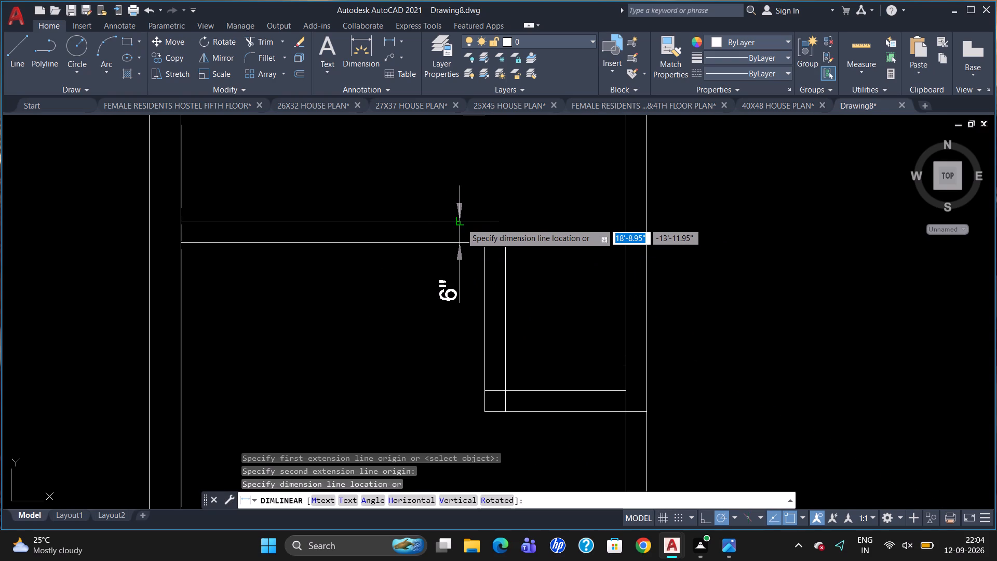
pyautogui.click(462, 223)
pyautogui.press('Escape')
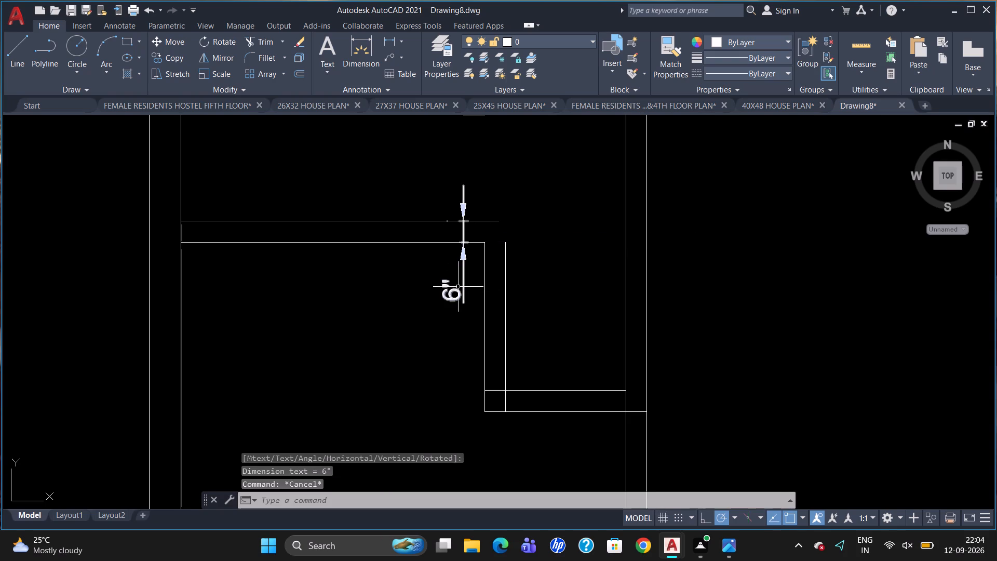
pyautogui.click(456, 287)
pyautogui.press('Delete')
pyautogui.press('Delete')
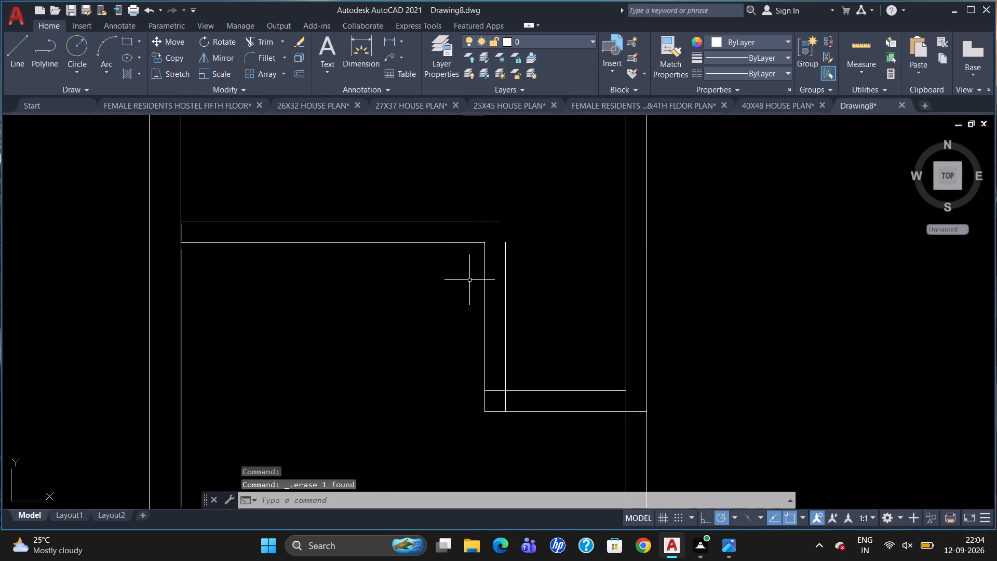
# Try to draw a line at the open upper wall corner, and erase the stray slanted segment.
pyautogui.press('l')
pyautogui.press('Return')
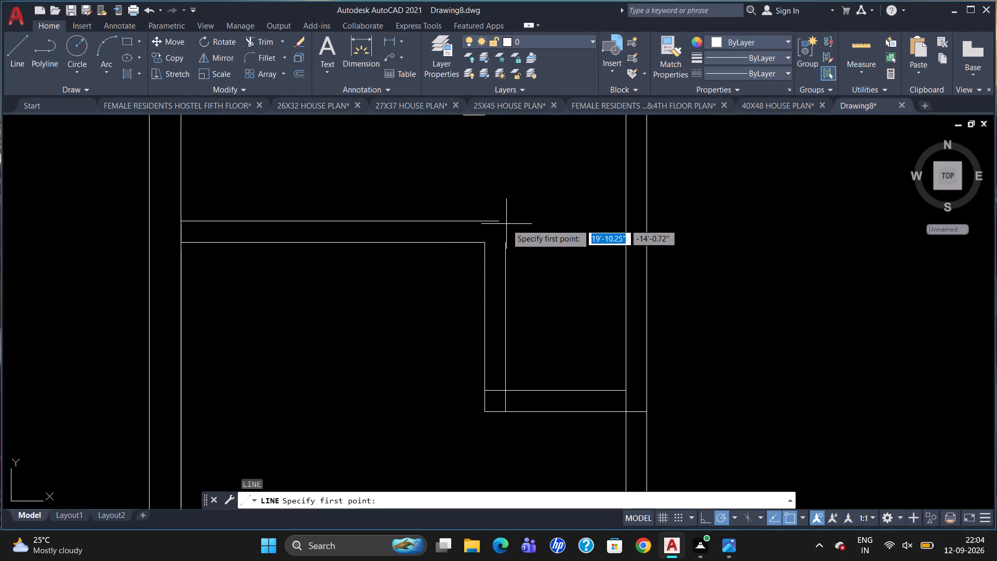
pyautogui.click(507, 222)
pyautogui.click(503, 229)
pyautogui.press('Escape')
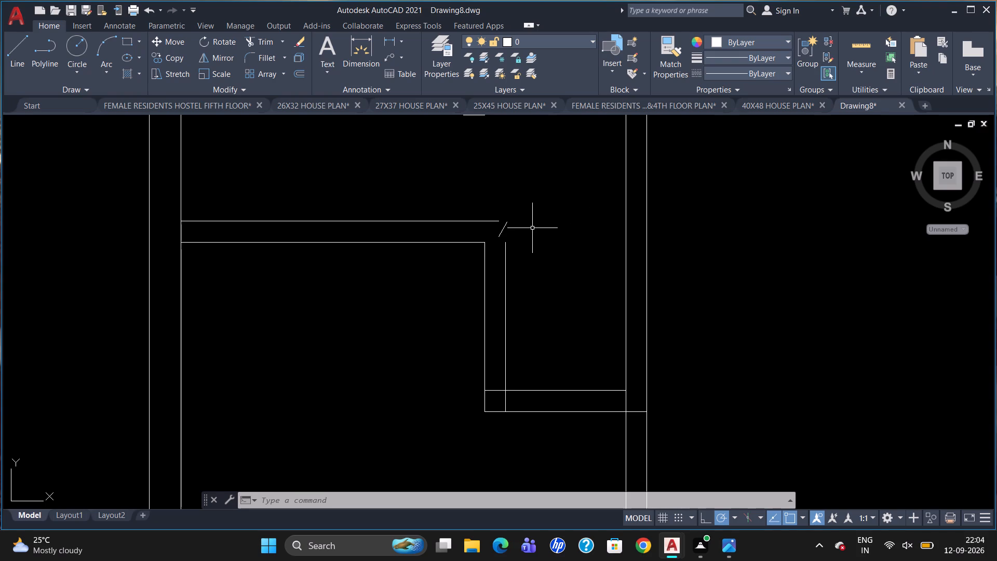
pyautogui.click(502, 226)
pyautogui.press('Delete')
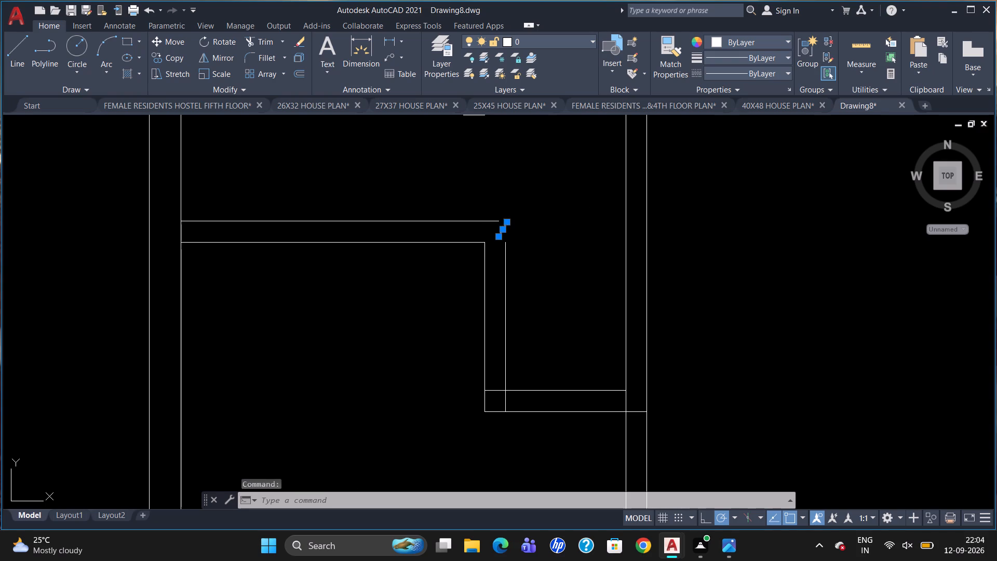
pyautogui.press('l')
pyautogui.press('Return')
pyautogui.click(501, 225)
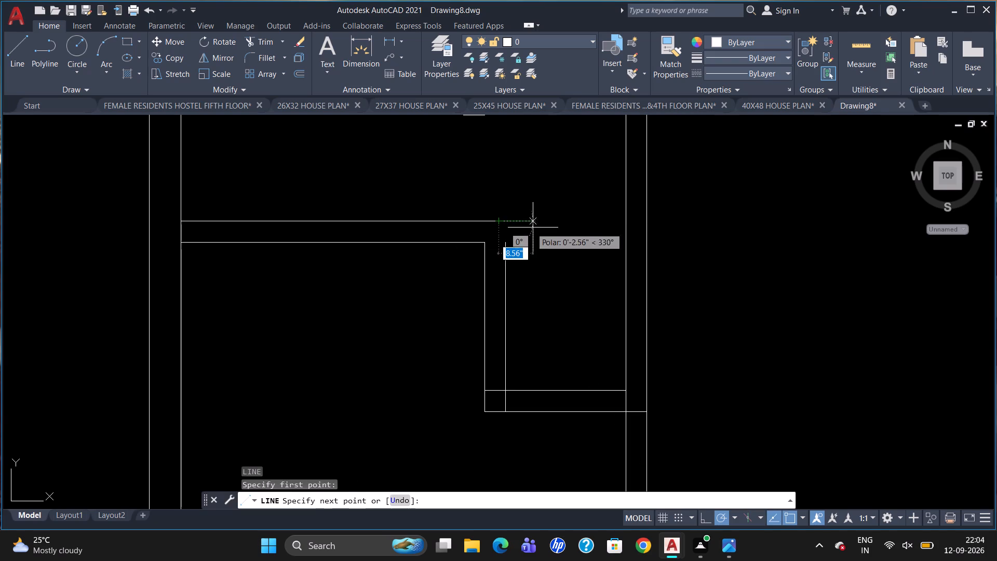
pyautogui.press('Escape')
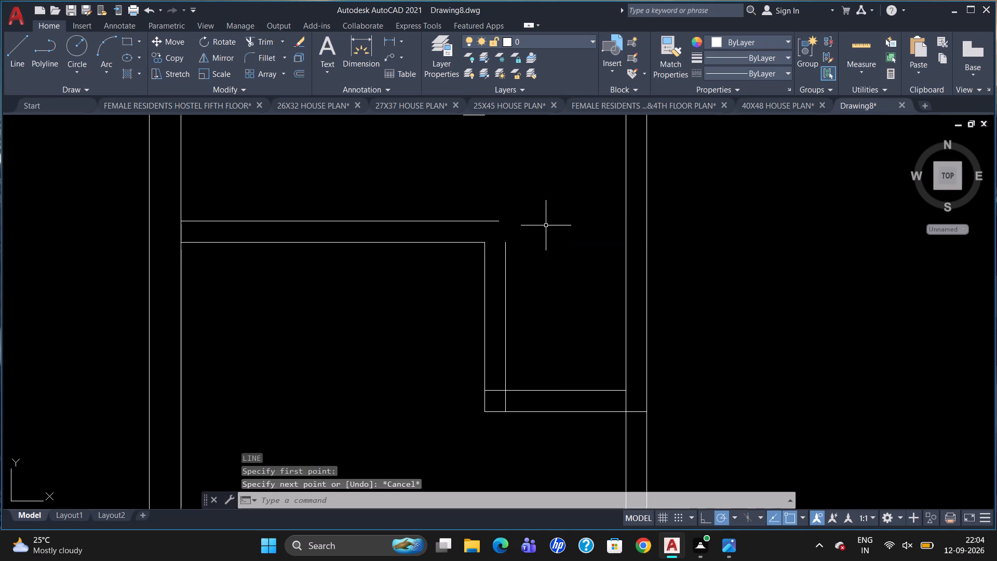
# Draw a horizontal line from the end of the upper wall line, continuing it past the offset vertical line.
pyautogui.press('l')
pyautogui.press('Return')
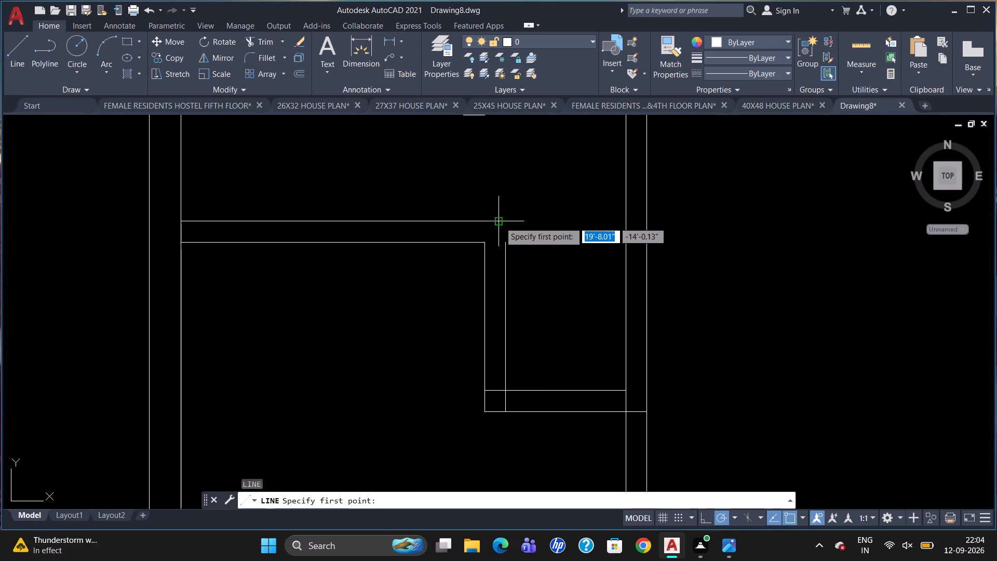
pyautogui.moveTo(497, 219); pyautogui.dragTo(503, 223)
pyautogui.click(543, 225)
pyautogui.press('Escape')
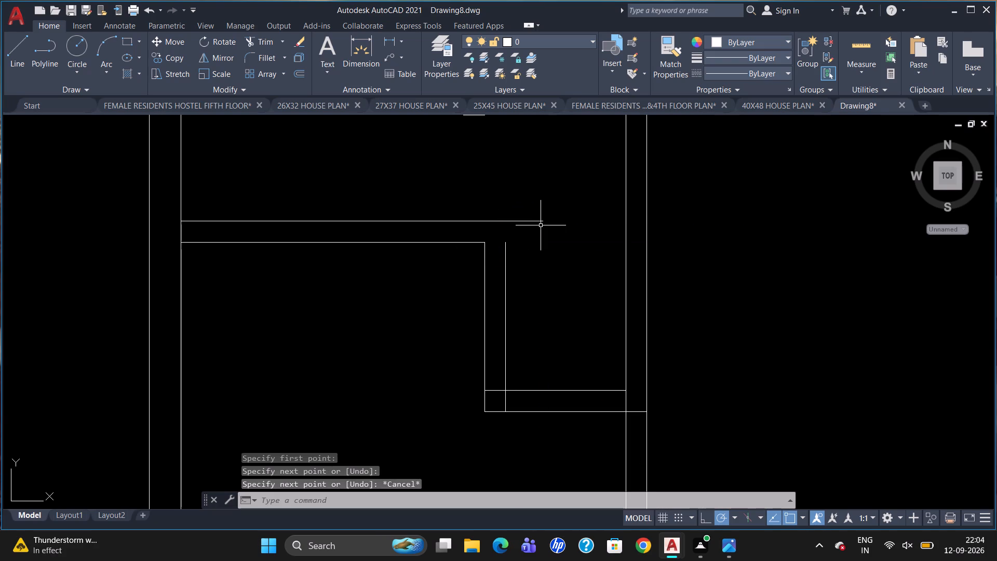
# Extend the stepped wall's offset vertical line up to the horizontal line drawn at the upper corner.
pyautogui.write('EX')
pyautogui.press('Return')
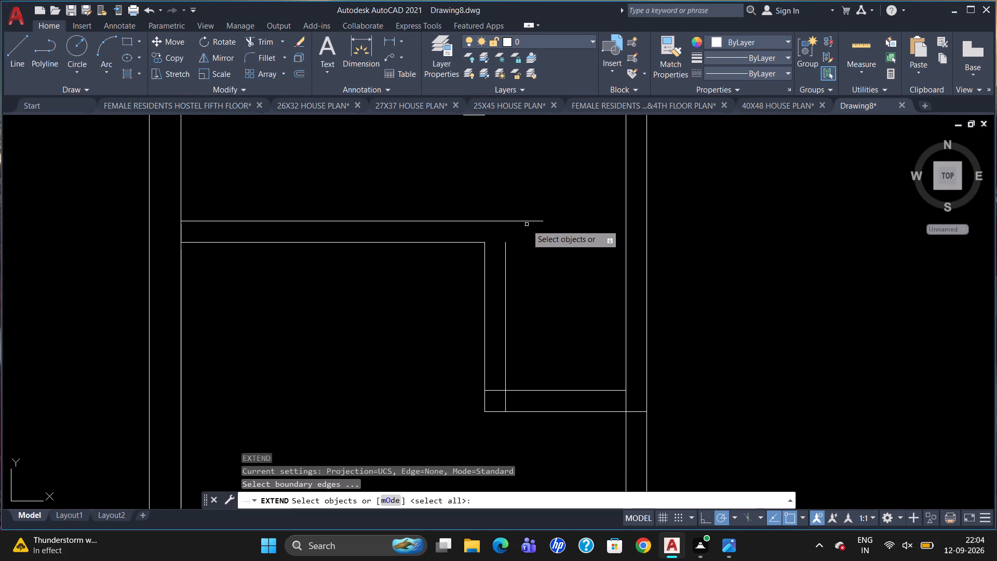
pyautogui.click(524, 223)
pyautogui.click(522, 220)
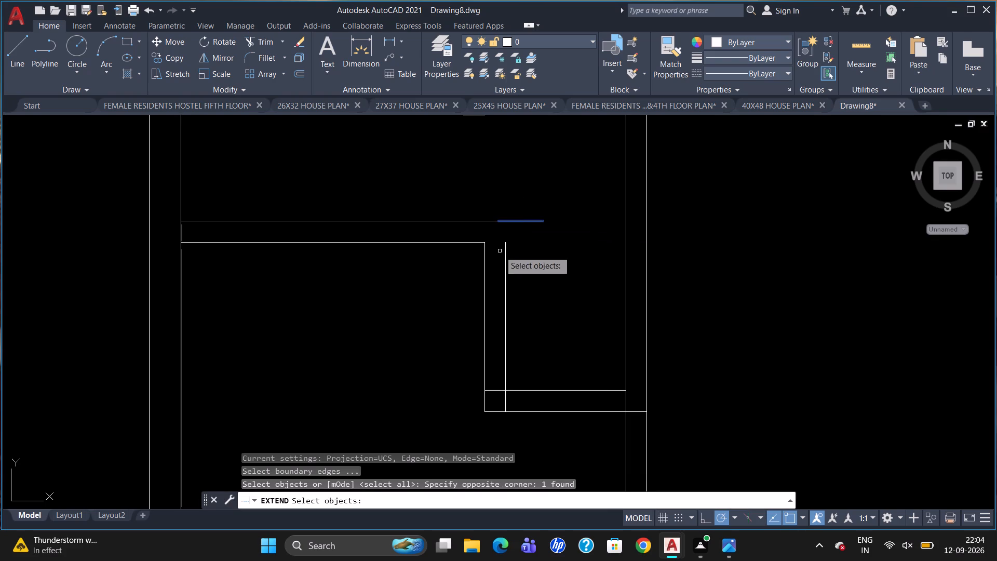
pyautogui.press('Return')
pyautogui.click(504, 258)
pyautogui.press('Escape')
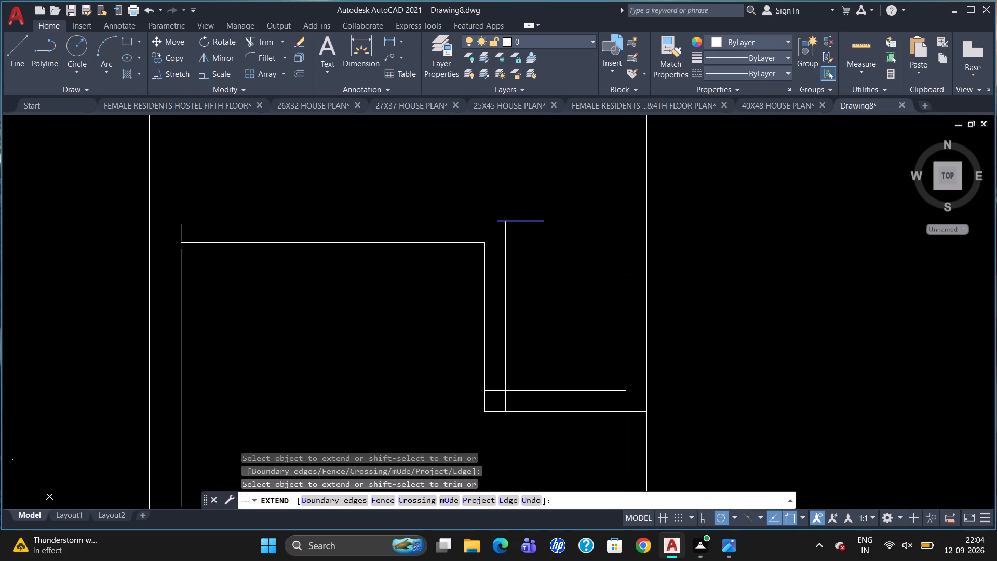
# Trim the horizontal overshoot at the stepped wall's upper corner and the two crossing line ends at its lower corner.
pyautogui.write('TR')
pyautogui.press('Return')
pyautogui.press('Return')
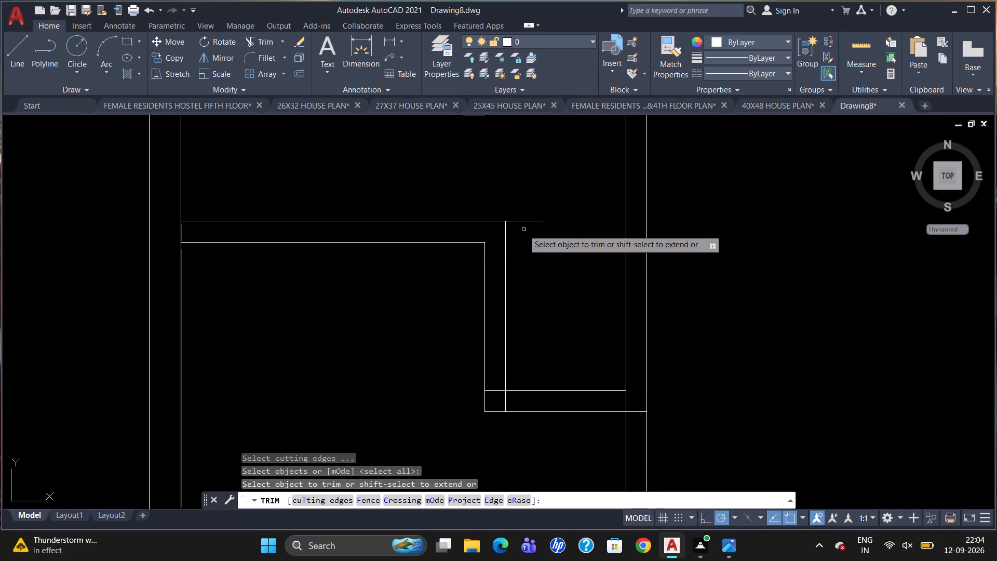
pyautogui.click(527, 221)
pyautogui.click(494, 391)
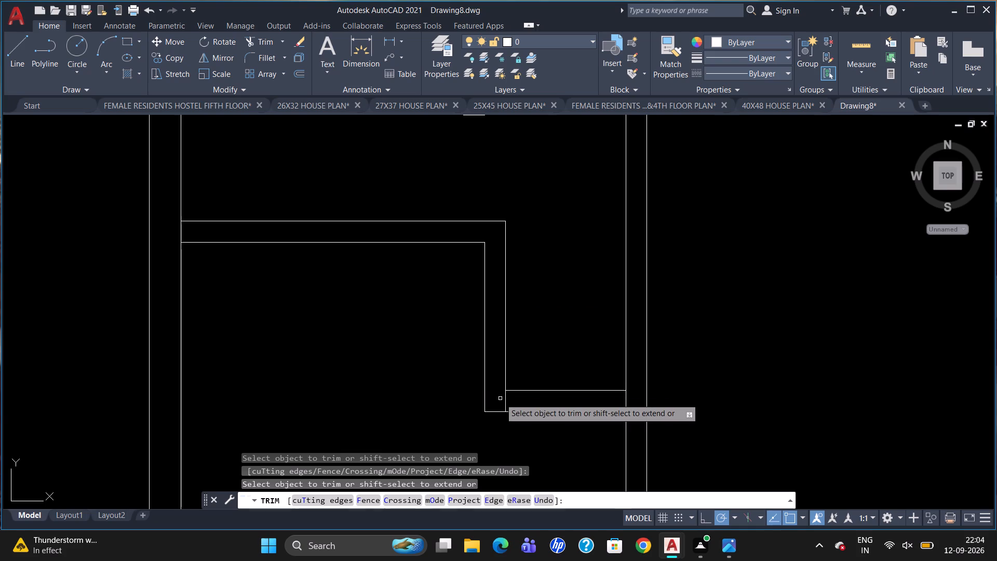
pyautogui.click(505, 402)
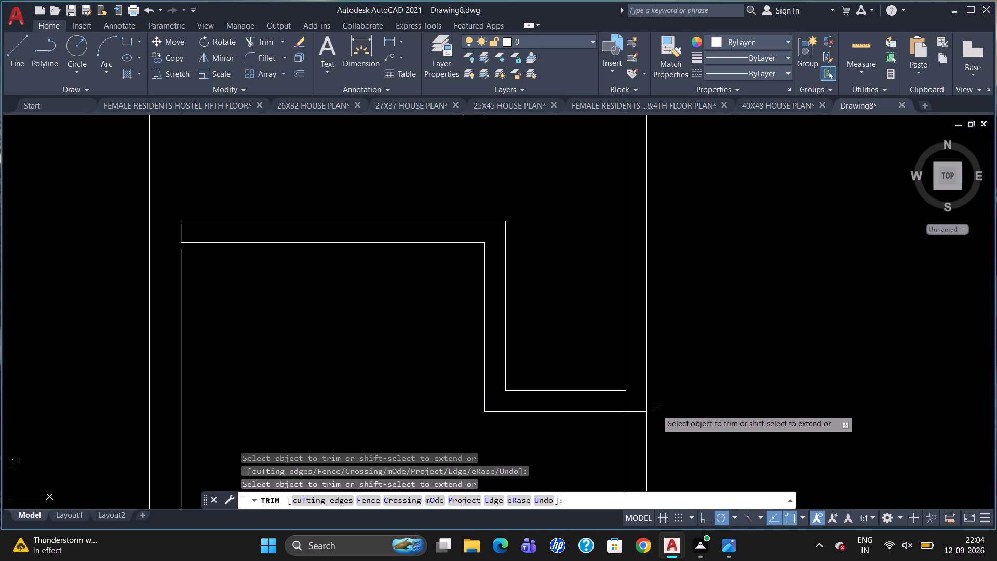
pyautogui.press('Escape')
# Offset the short horizontal segment between the vertical partition's two lines 6" upward at the stepped wall's end.
pyautogui.press('o')
pyautogui.press('Return')
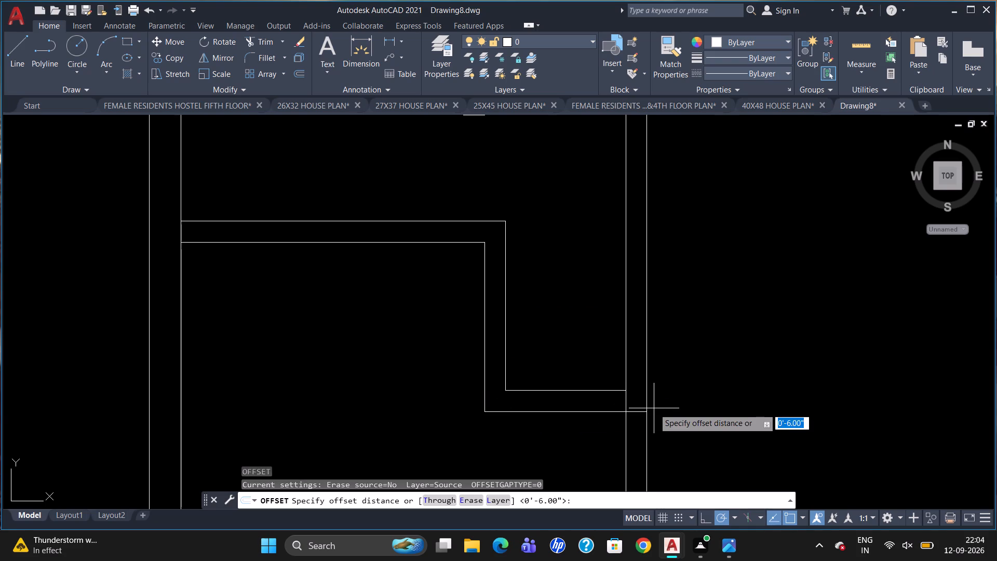
pyautogui.press('6')
pyautogui.press('Return')
pyautogui.click(639, 412)
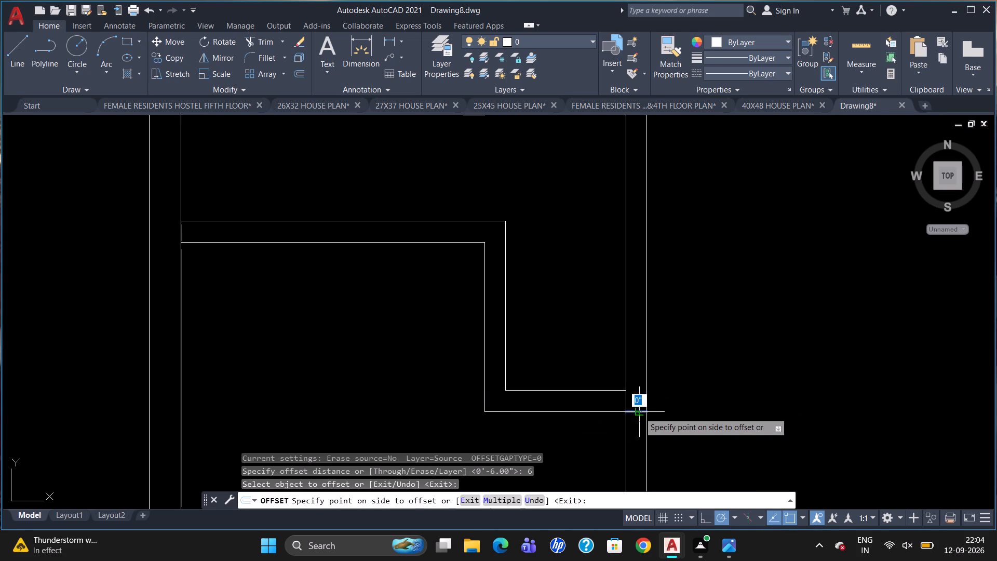
pyautogui.click(640, 398)
pyautogui.press('Escape')
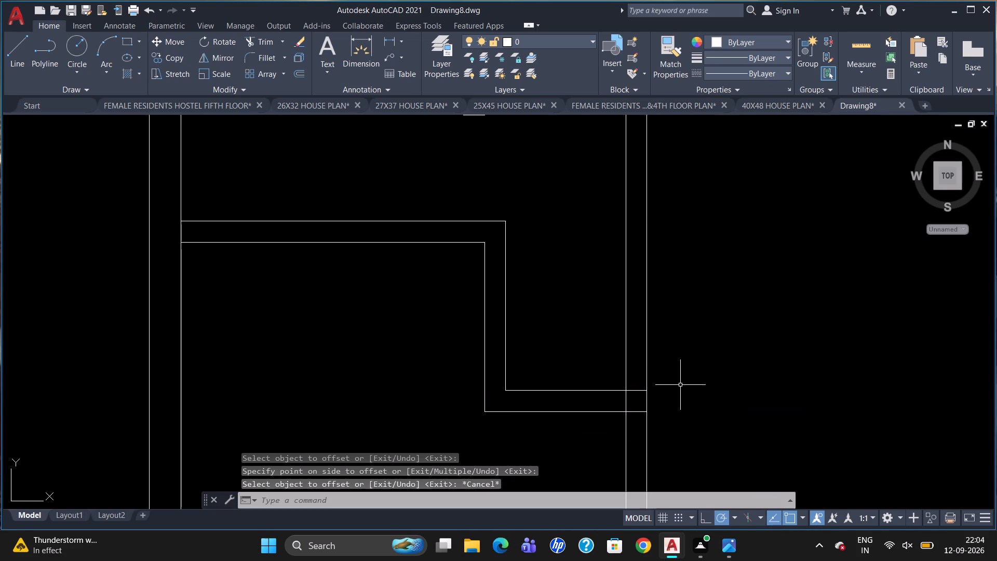
# Trim away both lines of the vertical partition between the middle horizontal wall and the end of the stepped wall.
pyautogui.scroll(-2, 680, 391)
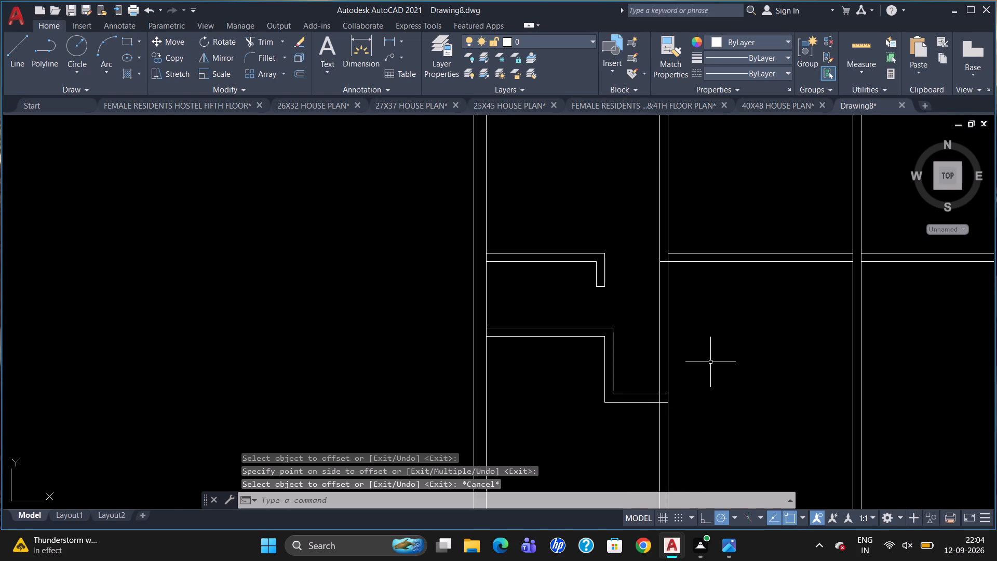
pyautogui.write('TR')
pyautogui.press('Return')
pyautogui.press('Return')
pyautogui.moveTo(708, 360); pyautogui.dragTo(678, 351)
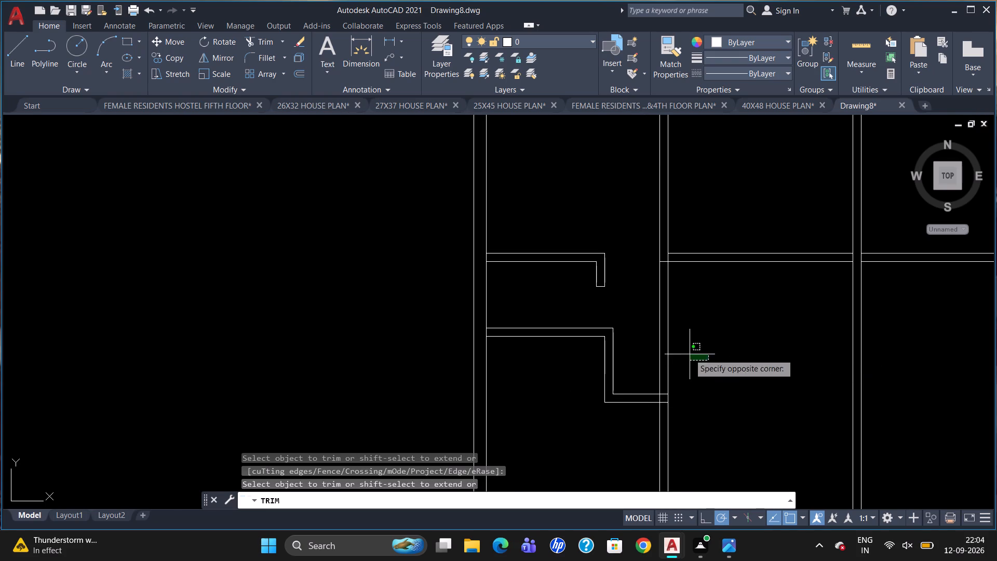
pyautogui.moveTo(678, 351); pyautogui.dragTo(652, 350)
pyautogui.click(652, 350)
pyautogui.scroll(-2, 715, 333)
pyautogui.scroll(3, 704, 412)
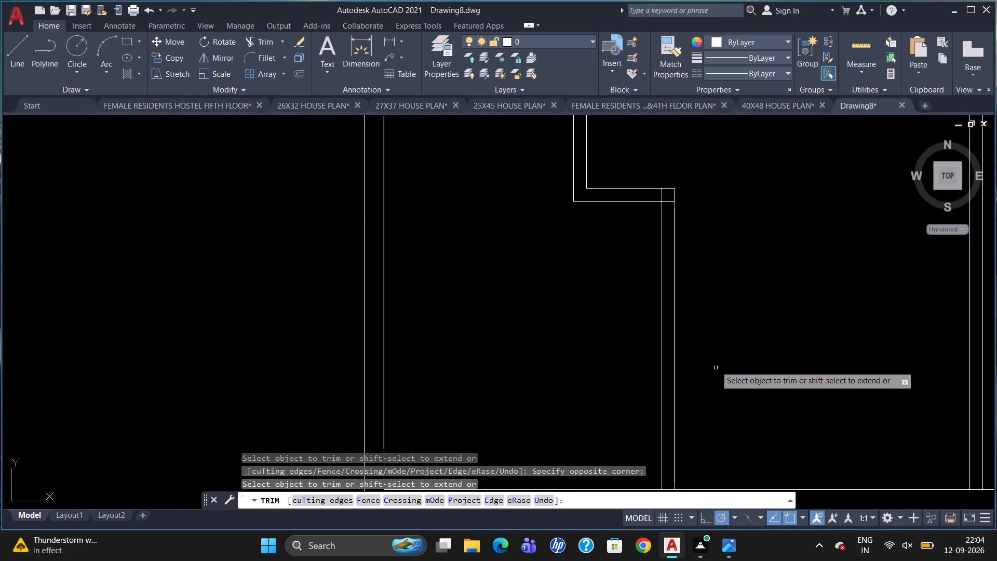
pyautogui.scroll(-2, 724, 336)
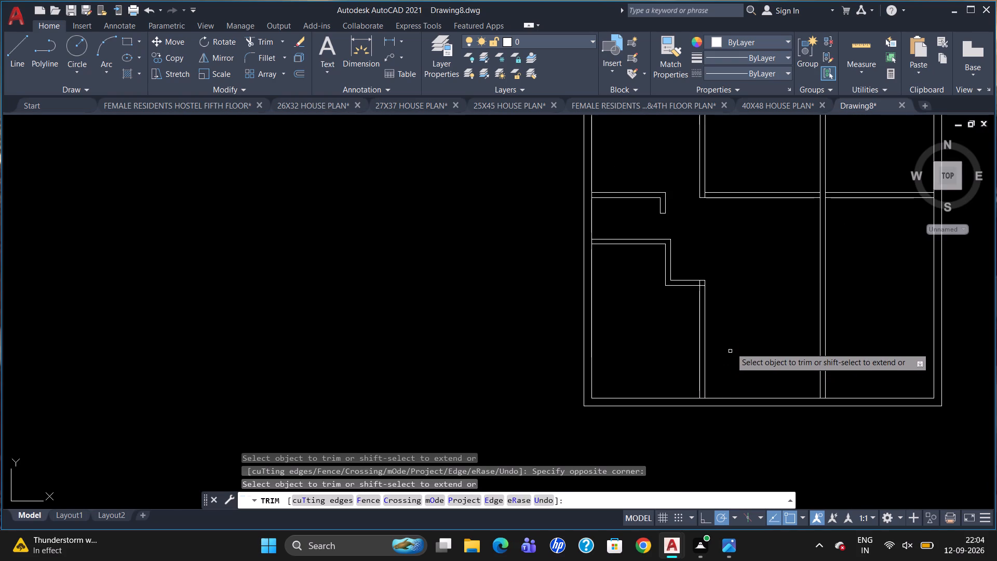
pyautogui.press('Escape')
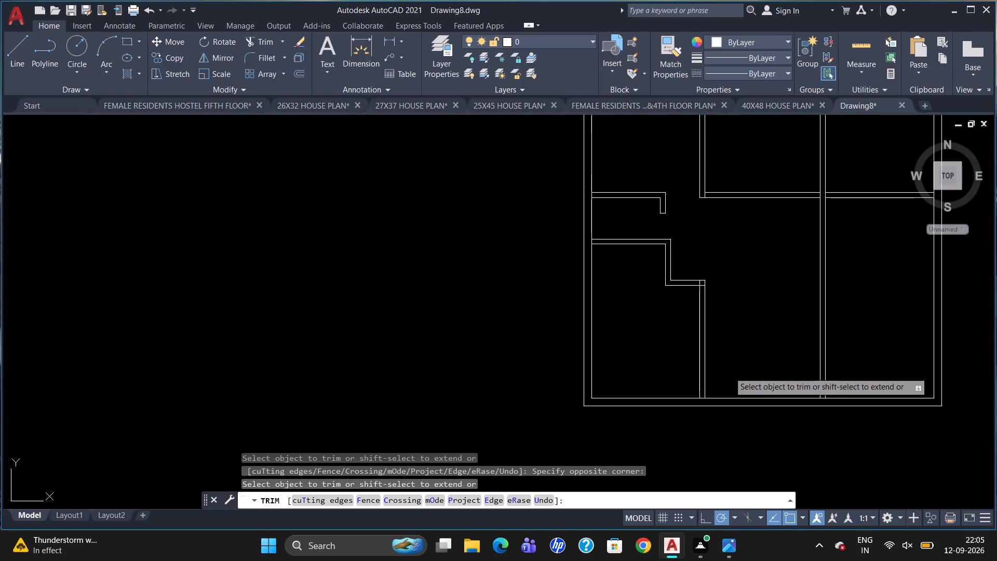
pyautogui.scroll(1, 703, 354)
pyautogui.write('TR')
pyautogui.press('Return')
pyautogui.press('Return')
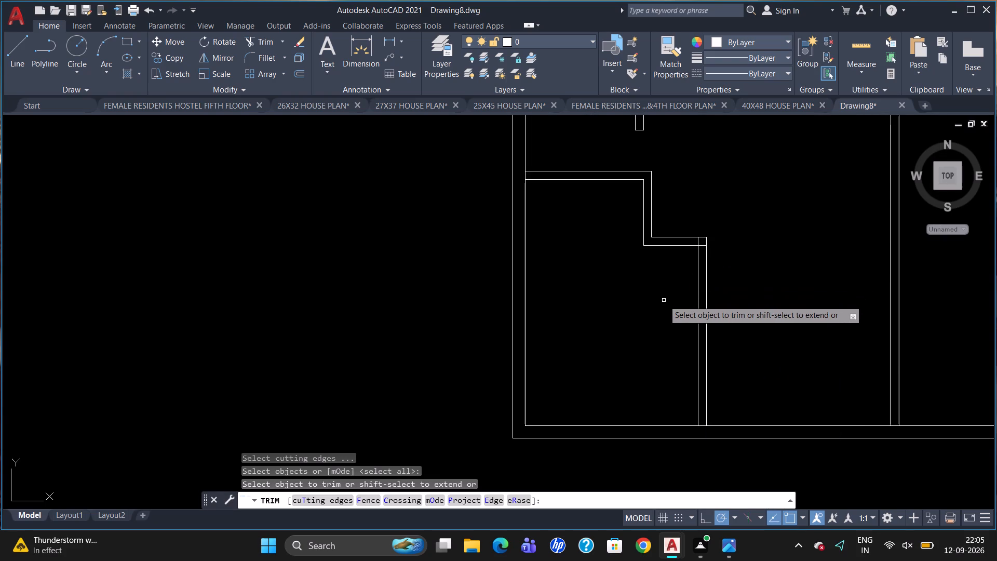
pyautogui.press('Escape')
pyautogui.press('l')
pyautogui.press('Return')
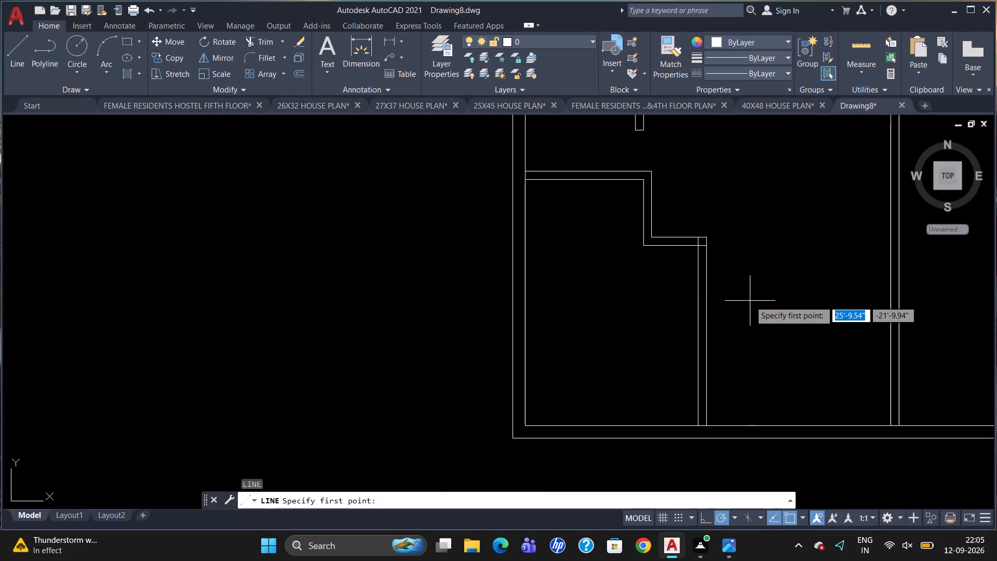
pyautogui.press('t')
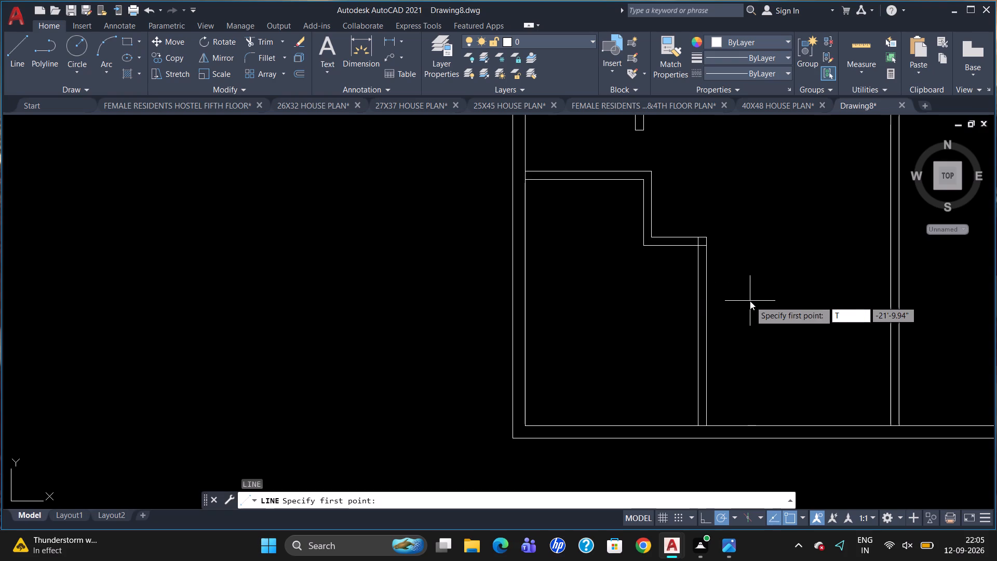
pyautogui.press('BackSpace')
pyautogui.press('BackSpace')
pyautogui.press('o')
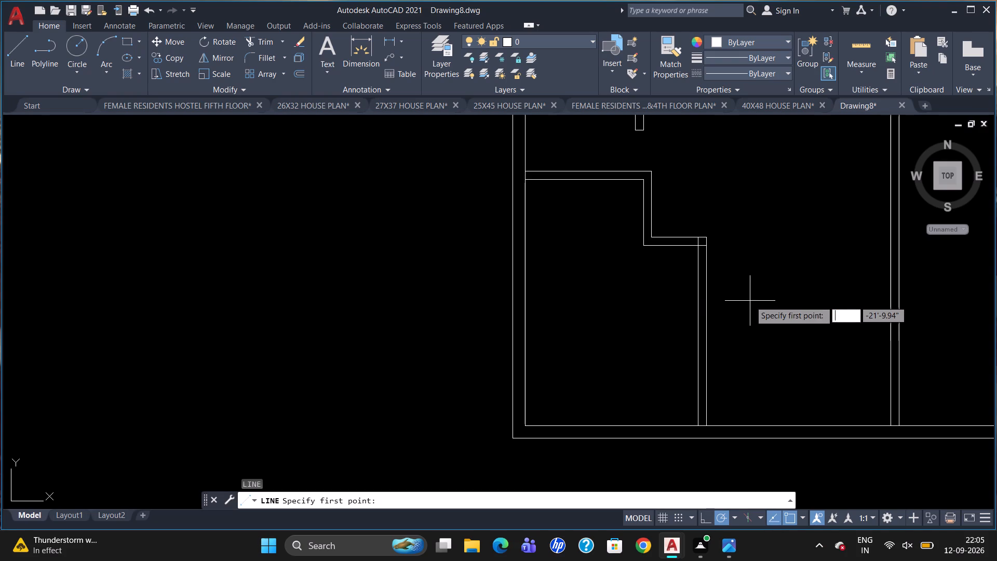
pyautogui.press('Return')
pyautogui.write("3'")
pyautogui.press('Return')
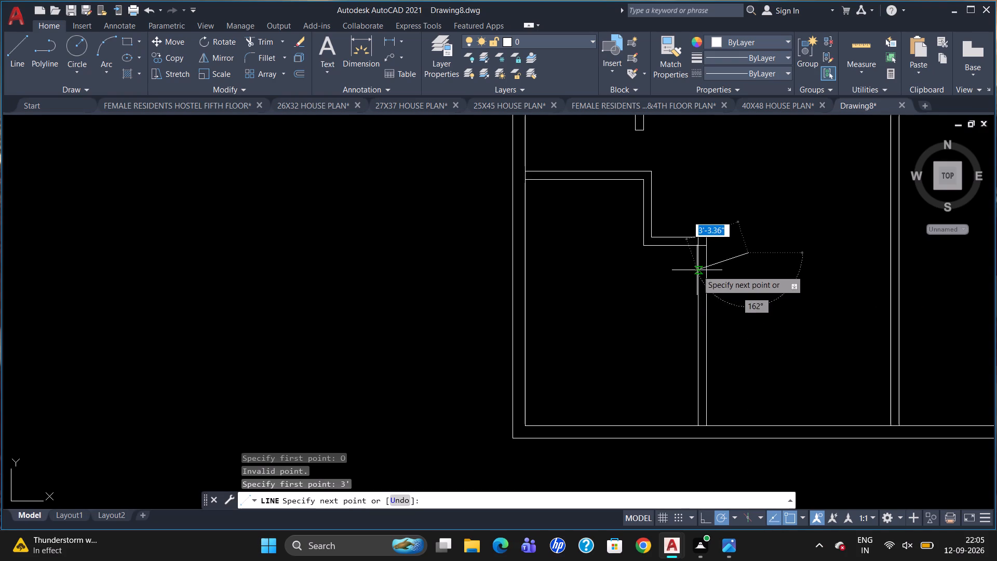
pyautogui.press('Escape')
# Offset the short lower line at the stepped wall's end 3' downward to mark a door opening in the vertical partition.
pyautogui.press('o')
pyautogui.press('Return')
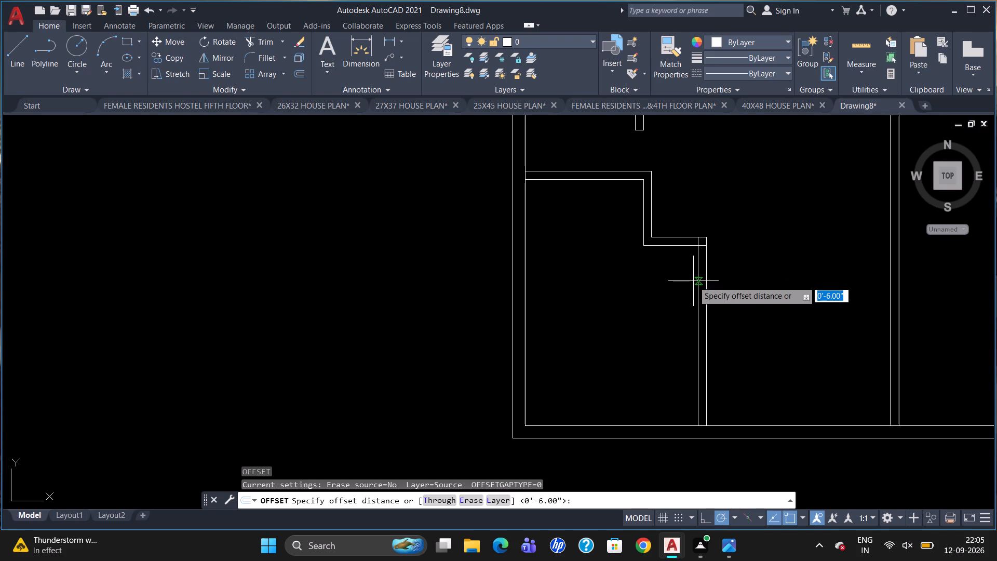
pyautogui.write("3'")
pyautogui.press('Return')
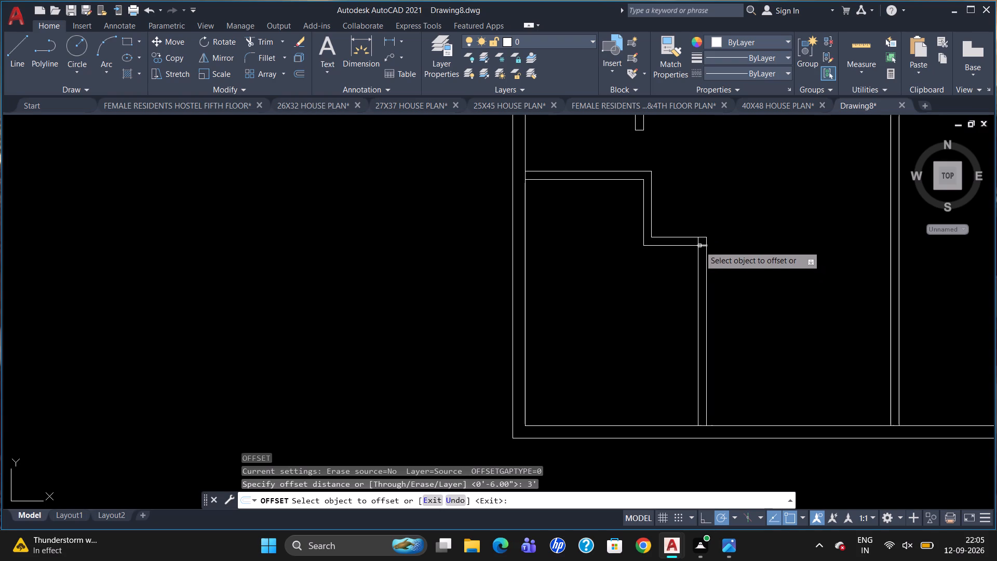
pyautogui.moveTo(699, 246); pyautogui.dragTo(701, 251)
pyautogui.click(712, 299)
pyautogui.press('Escape')
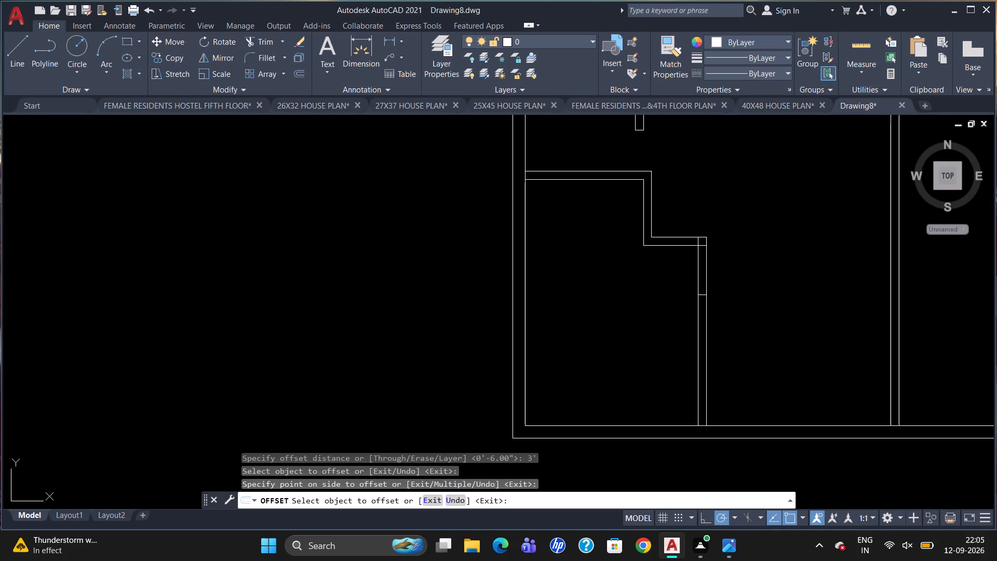
# Trim both lines of the vertical partition between the stepped wall's end and the 3' mark to cut the door opening.
pyautogui.write('TR')
pyautogui.press('Return')
pyautogui.press('Return')
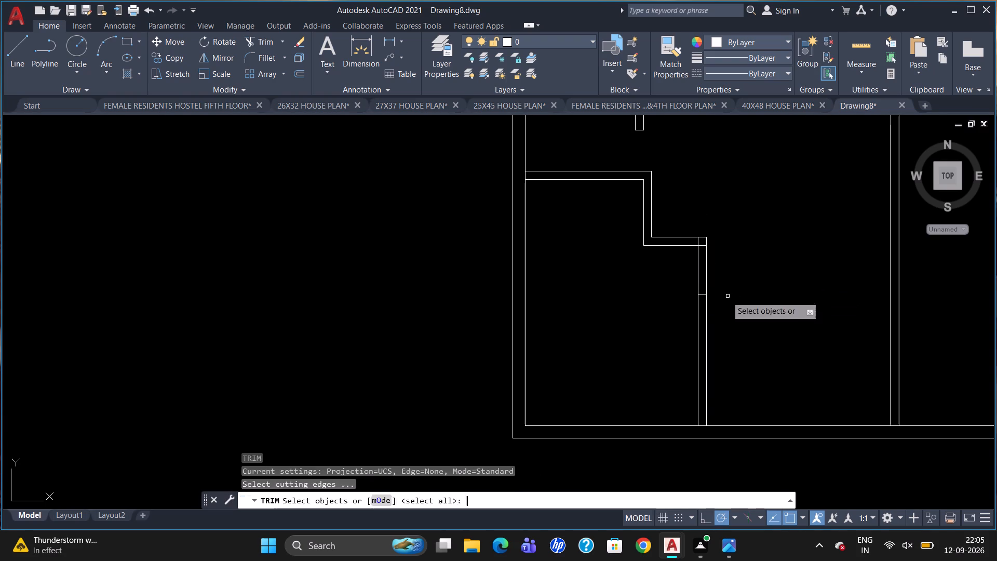
pyautogui.moveTo(671, 272); pyautogui.dragTo(723, 275)
pyautogui.click(730, 274)
pyautogui.press('Escape')
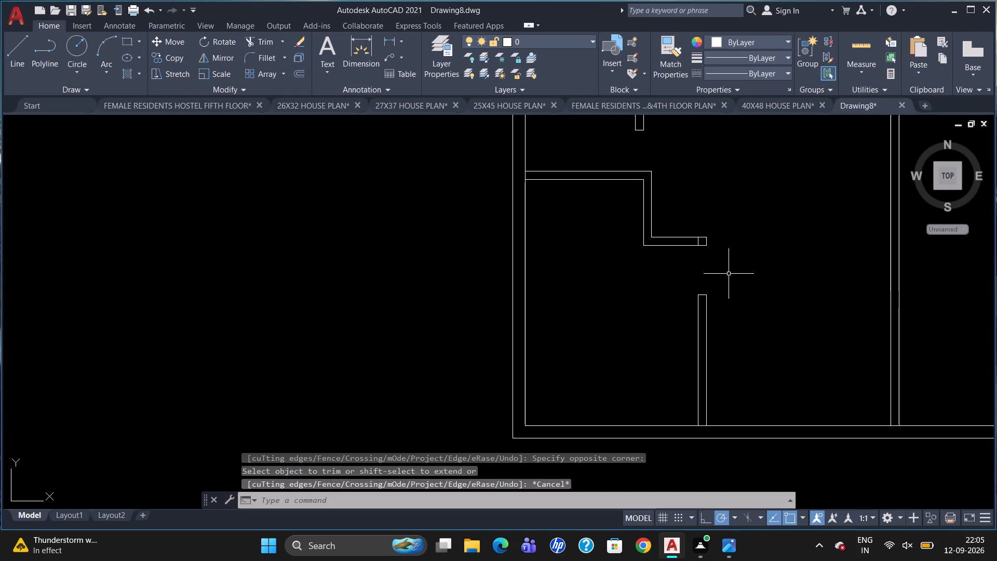
# Draw a 7'-2" horizontal line from the stepped wall's lower inner corner to the left exterior wall's inner face.
pyautogui.scroll(-1, 732, 281)
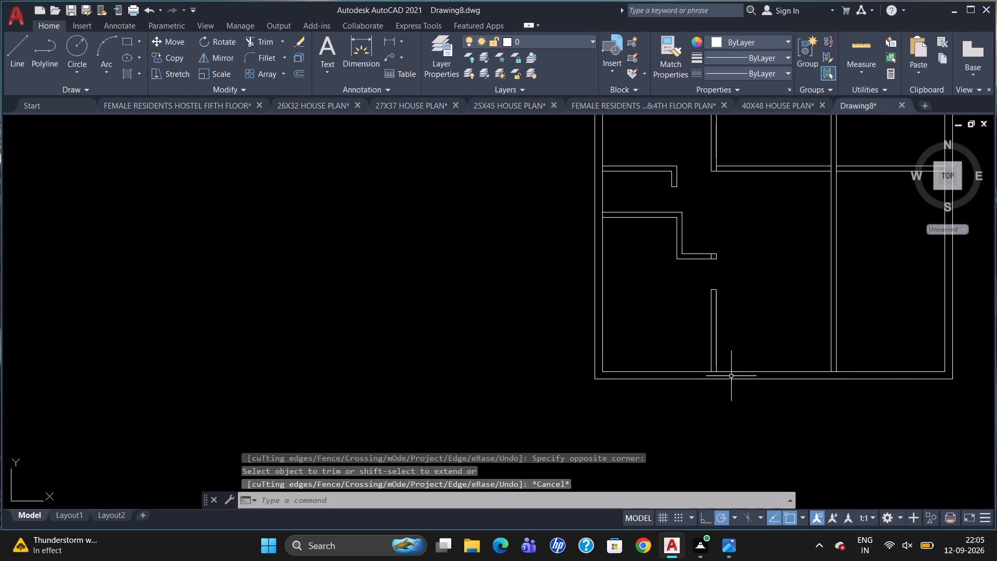
pyautogui.scroll(1, 734, 378)
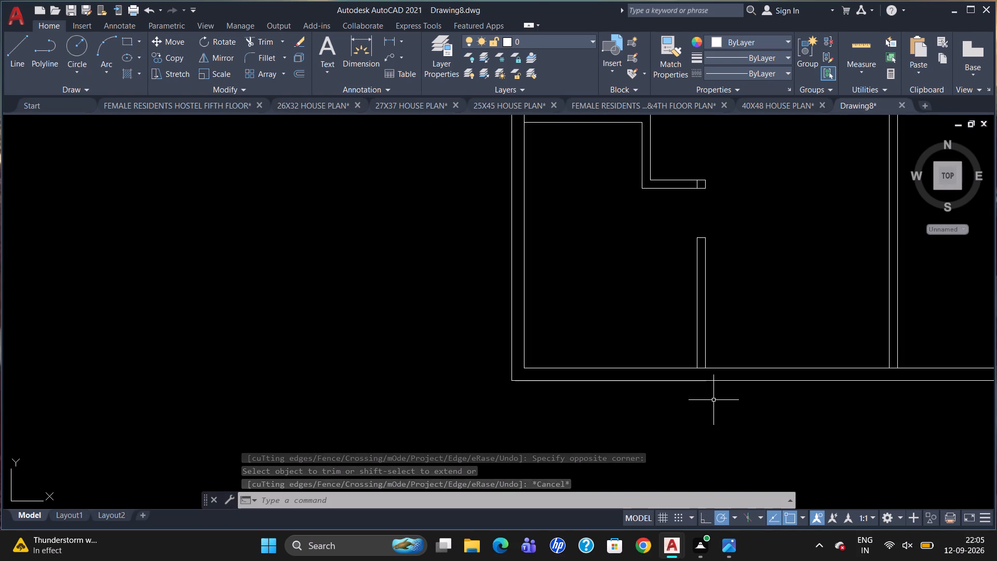
pyautogui.scroll(-1, 717, 402)
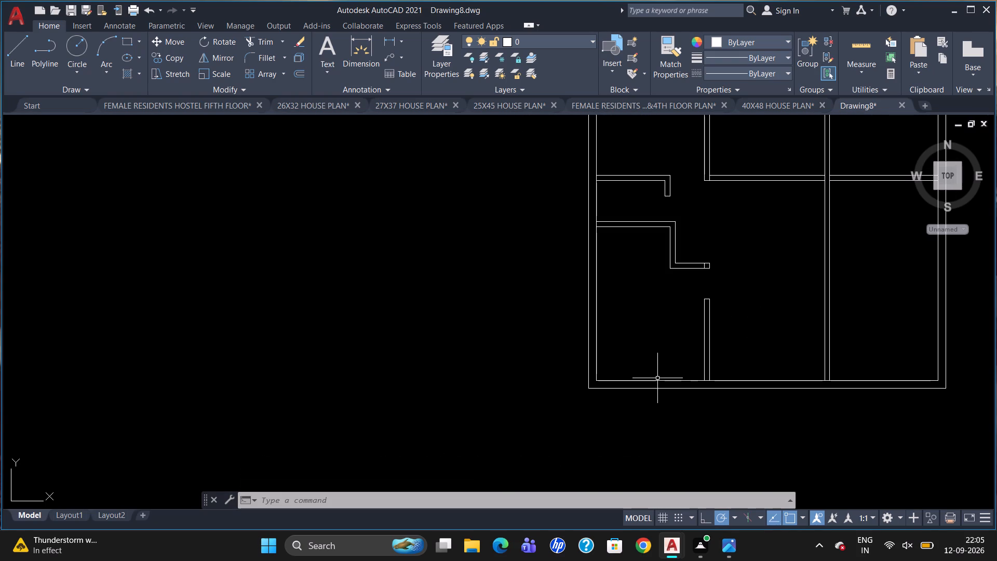
pyautogui.scroll(1, 598, 235)
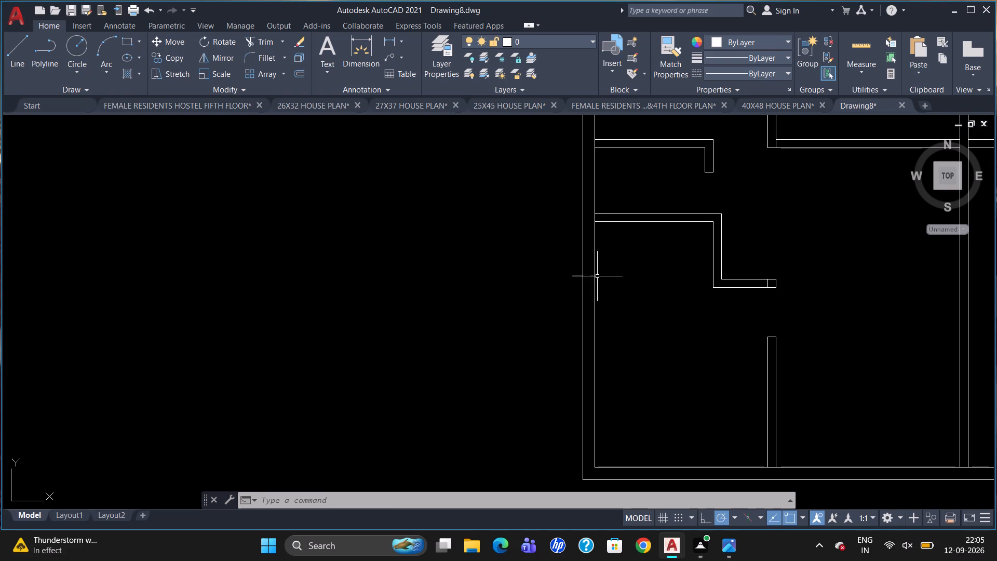
pyautogui.scroll(1, 602, 268)
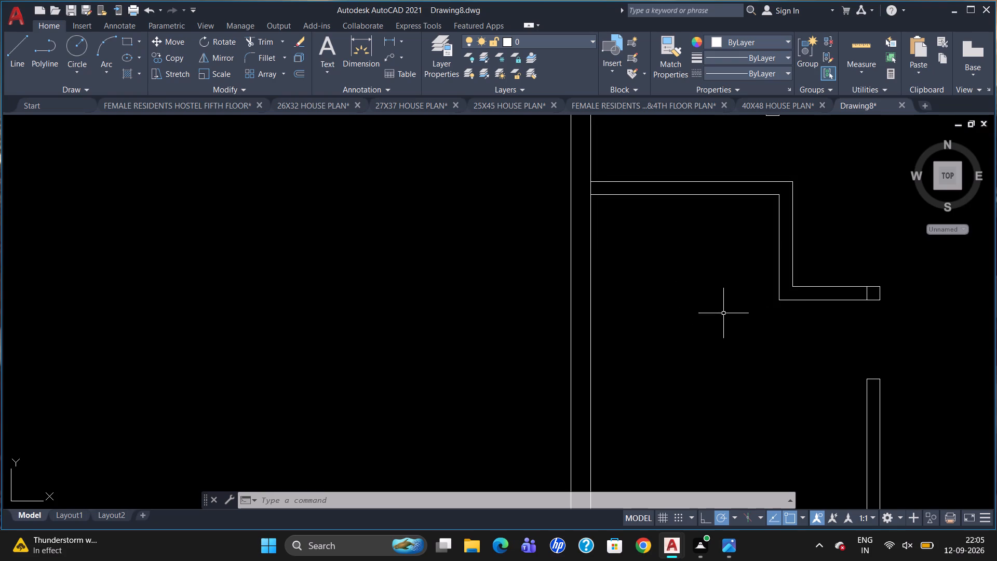
pyautogui.press('l')
pyautogui.press('Return')
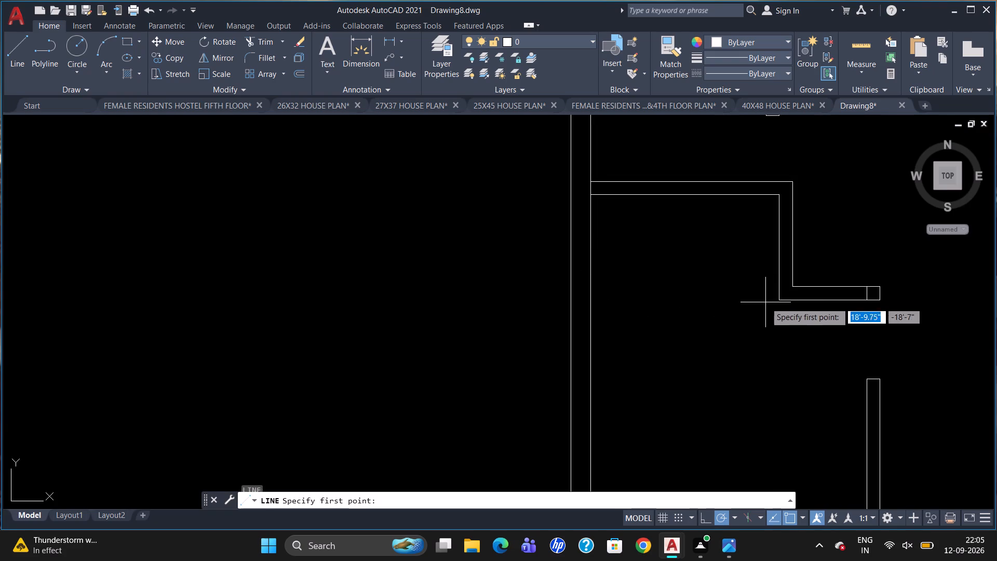
pyautogui.click(776, 300)
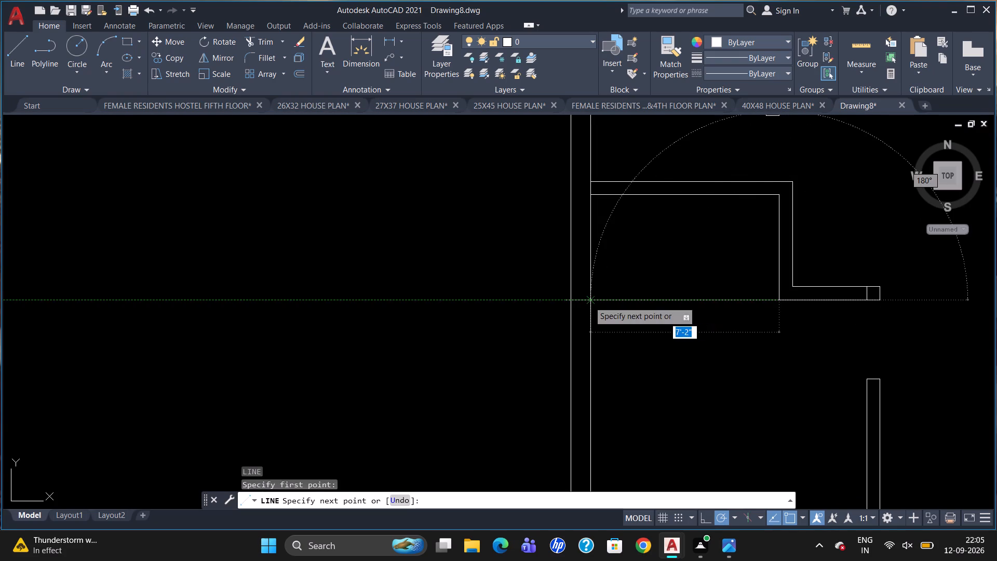
pyautogui.click(589, 301)
pyautogui.press('Escape')
# Offset the new horizontal line 6" upward to form the wall closing the small room.
pyautogui.press('o')
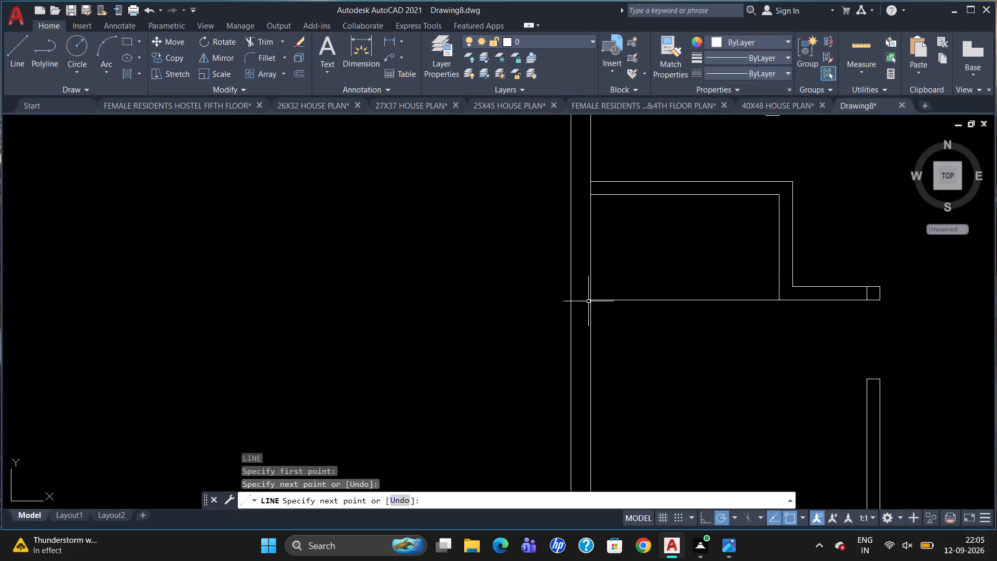
pyautogui.press('Return')
pyautogui.press('6')
pyautogui.press('Return')
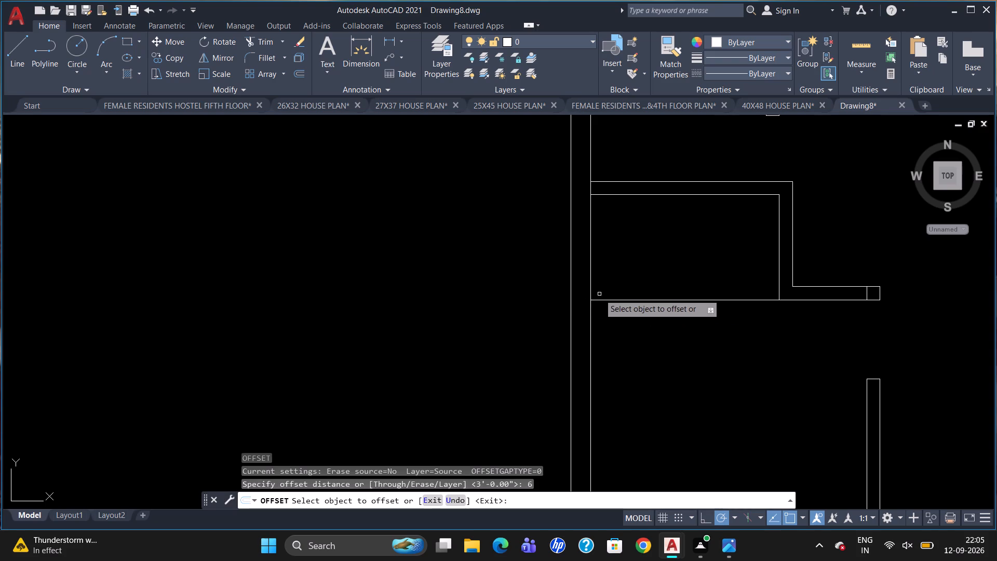
pyautogui.click(608, 299)
pyautogui.click(615, 291)
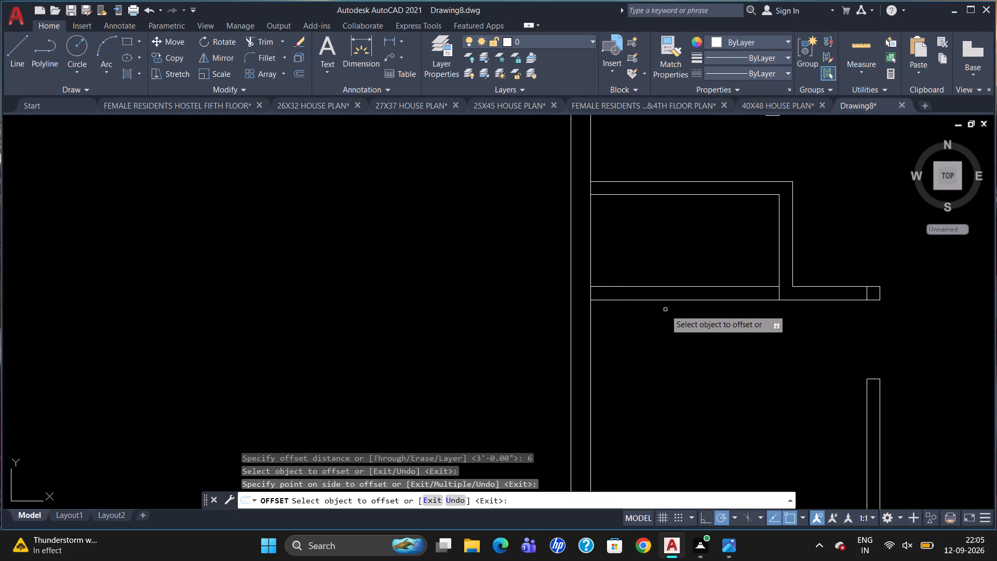
pyautogui.press('Escape')
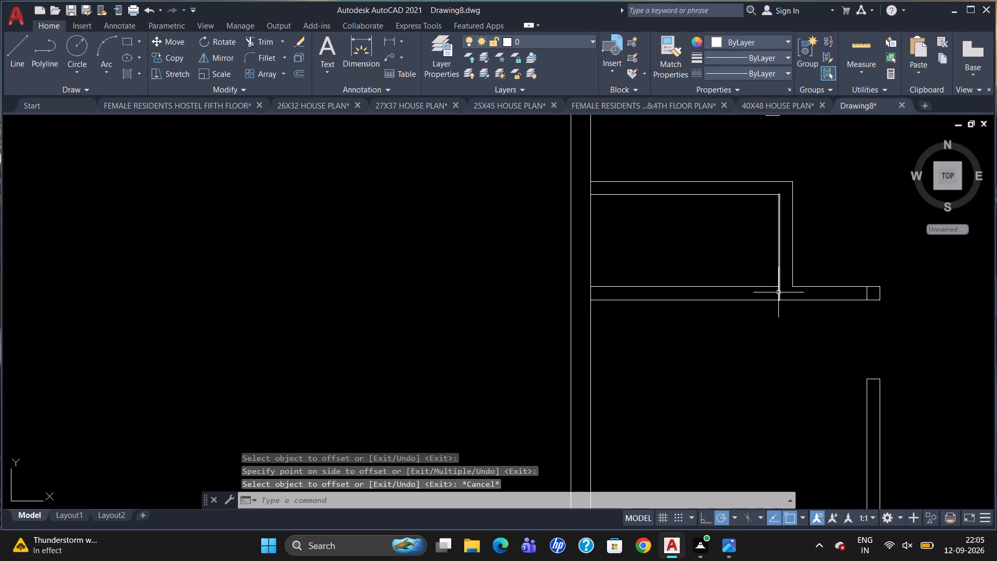
# Draw a jamb line across the small room's lower 6" wall, 2'6" left of the stepped wall's lower inner corner.
pyautogui.press('l')
pyautogui.press('Return')
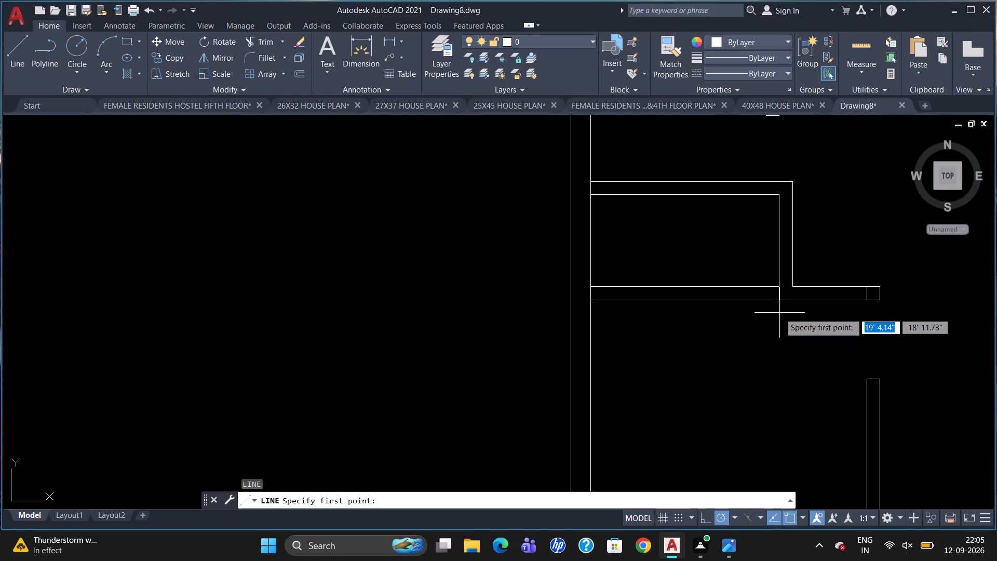
pyautogui.press('t')
pyautogui.press('k')
pyautogui.press('Return')
pyautogui.click(780, 300)
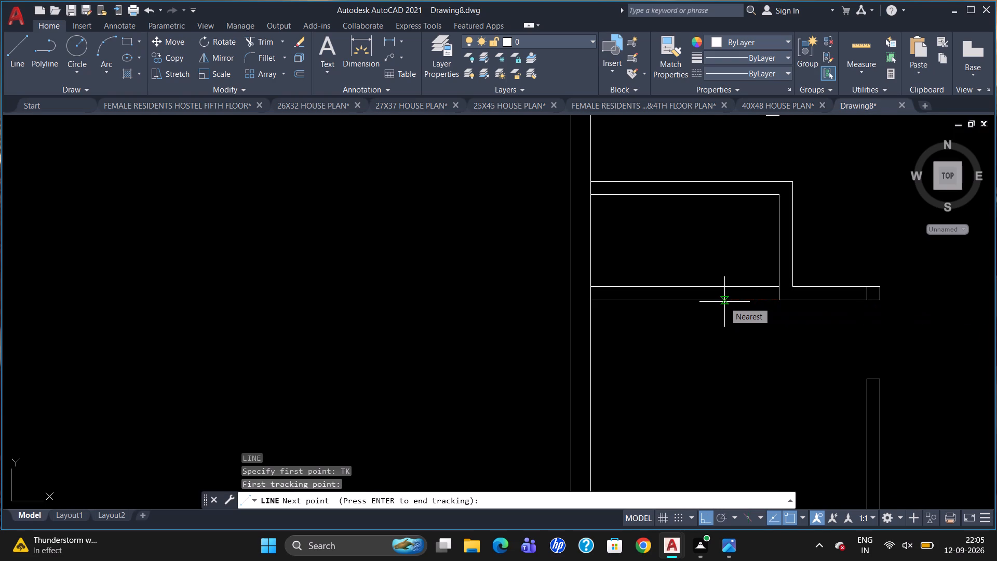
pyautogui.write("2'6")
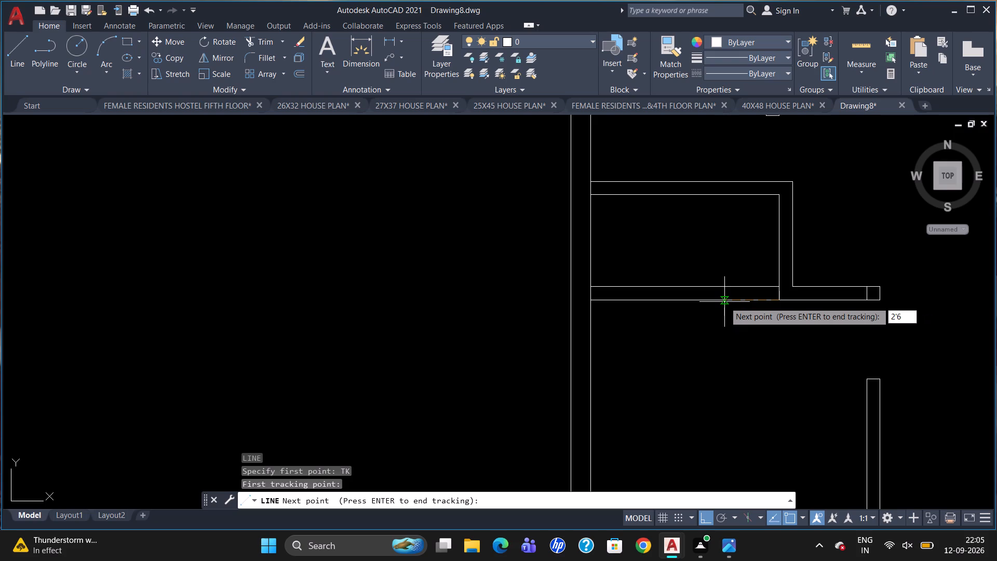
pyautogui.hotkey('shift', '"')
pyautogui.press('Return')
pyautogui.press('Return')
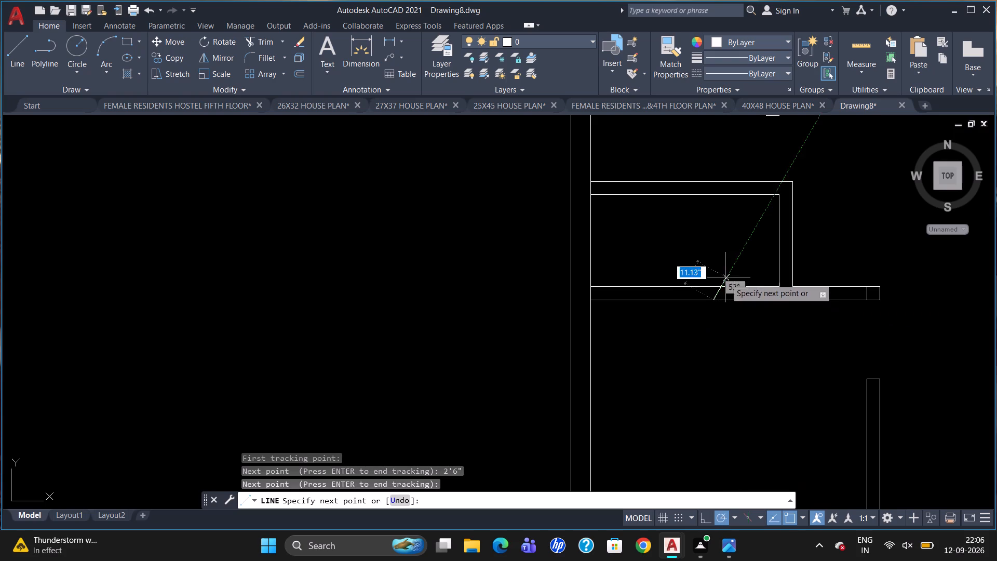
pyautogui.scroll(2, 724, 276)
pyautogui.click(693, 300)
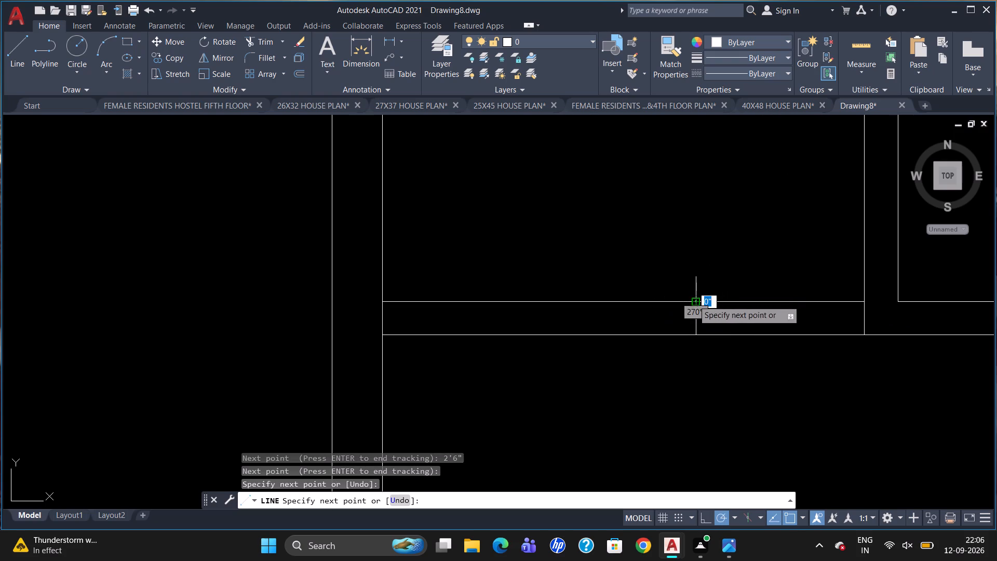
pyautogui.press('Escape')
# Trim both lines of the small room's lower wall between the jamb line and the stepped wall to cut the door opening.
pyautogui.scroll(-1, 737, 271)
pyautogui.write('TR')
pyautogui.press('Return')
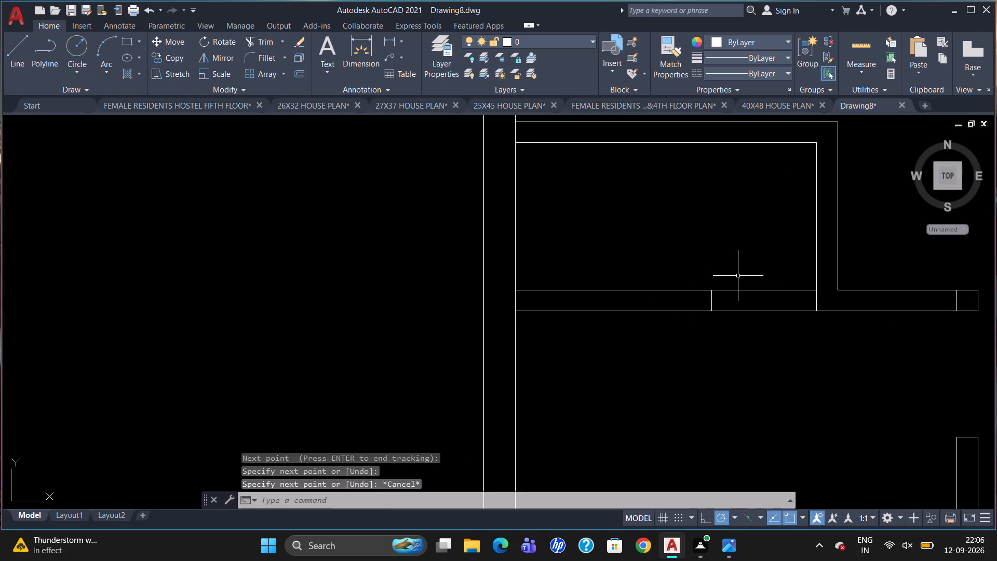
pyautogui.press('Return')
pyautogui.moveTo(743, 273); pyautogui.dragTo(748, 323)
pyautogui.click(749, 323)
pyautogui.press('Escape')
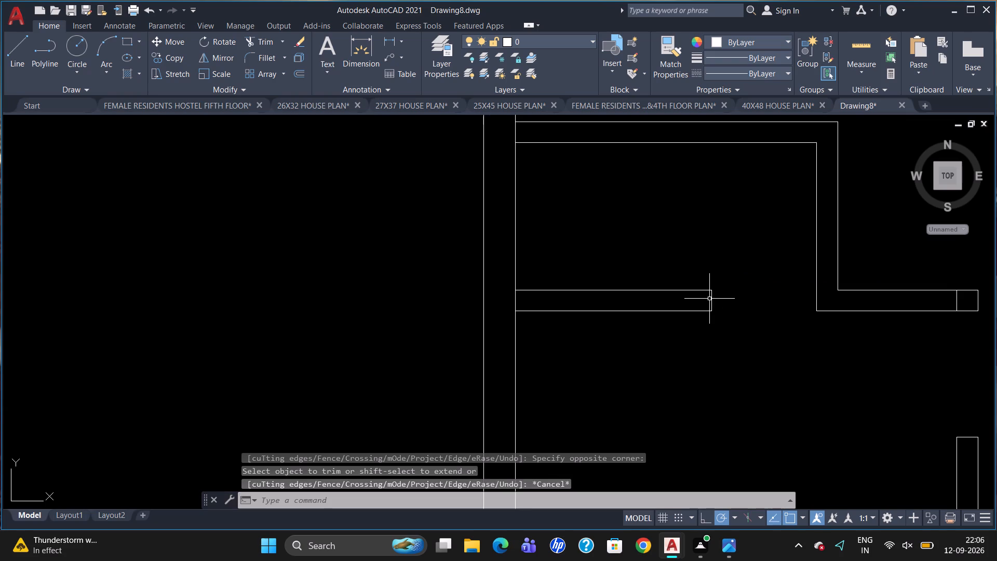
# Draw a jamb line across the upper middle room's bottom wall, 3' right of the left vertical partition's right face.
pyautogui.scroll(-2, 709, 298)
pyautogui.scroll(-1, 802, 277)
pyautogui.scroll(2, 879, 359)
pyautogui.scroll(-2, 723, 328)
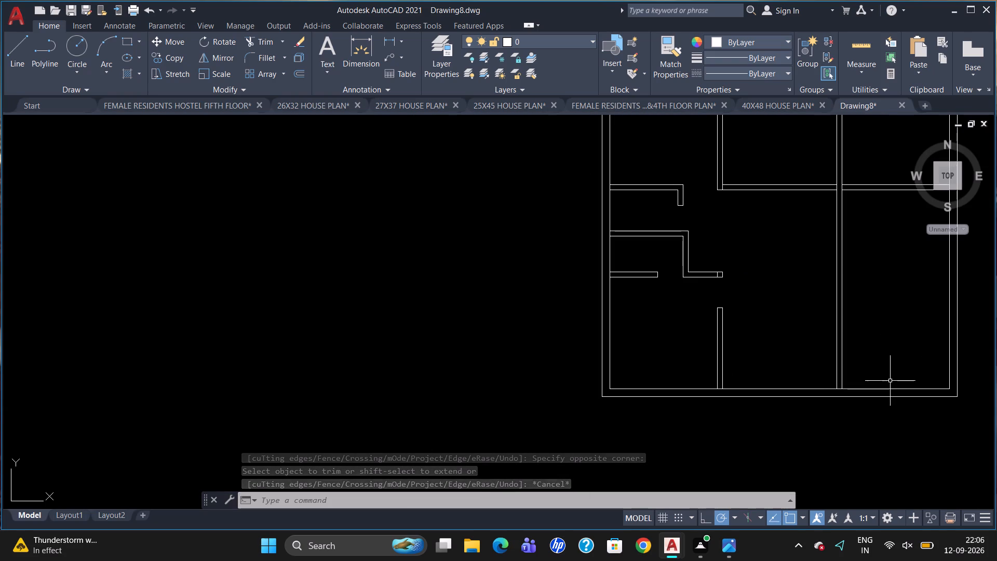
pyautogui.scroll(-1, 683, 350)
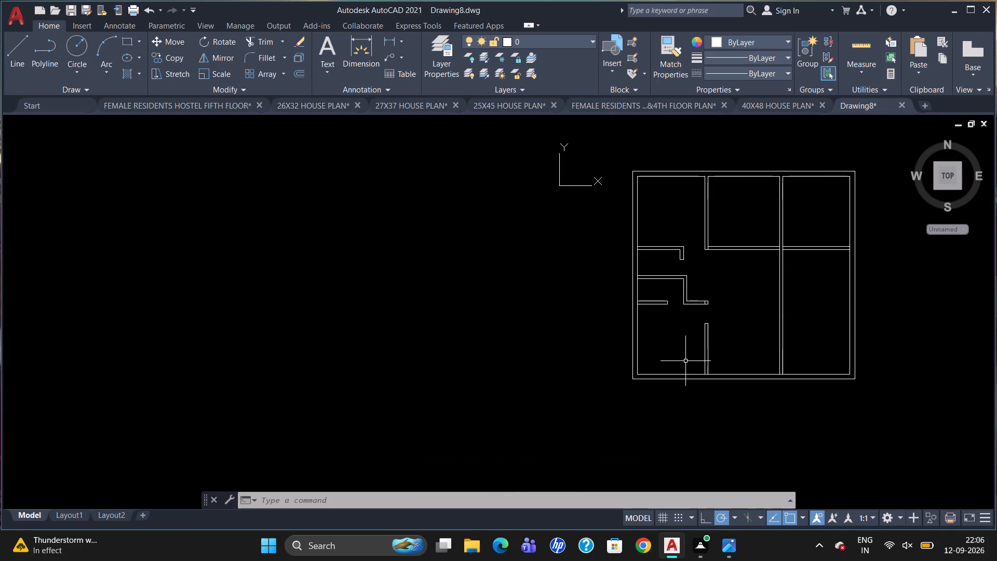
pyautogui.scroll(-1, 791, 403)
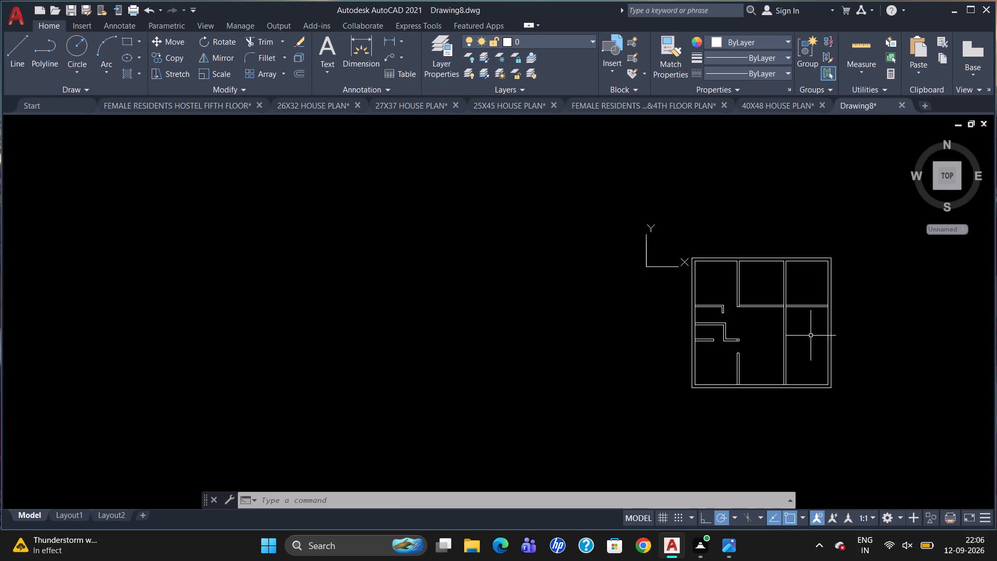
pyautogui.scroll(2, 803, 320)
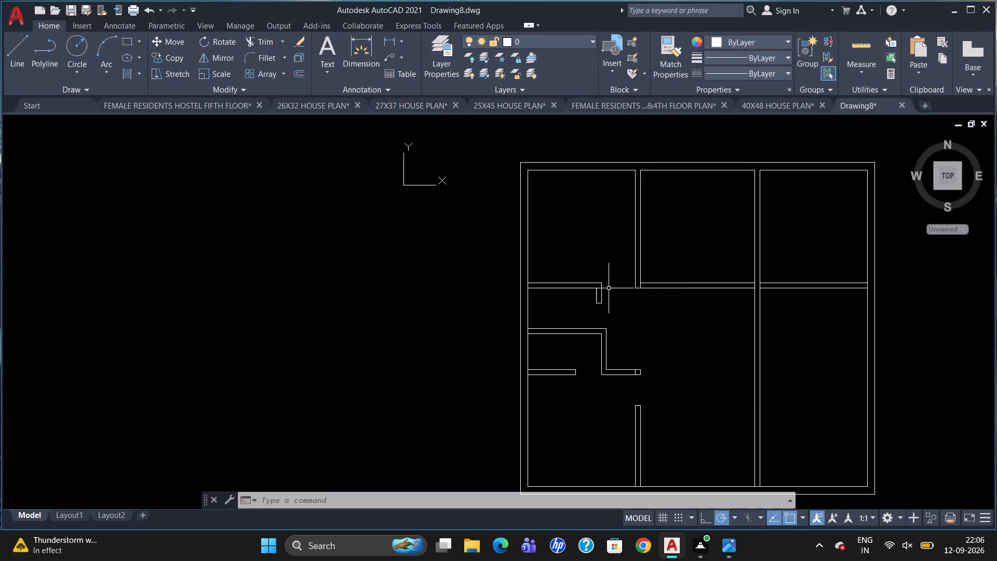
pyautogui.scroll(1, 614, 275)
pyautogui.press('l')
pyautogui.press('Return')
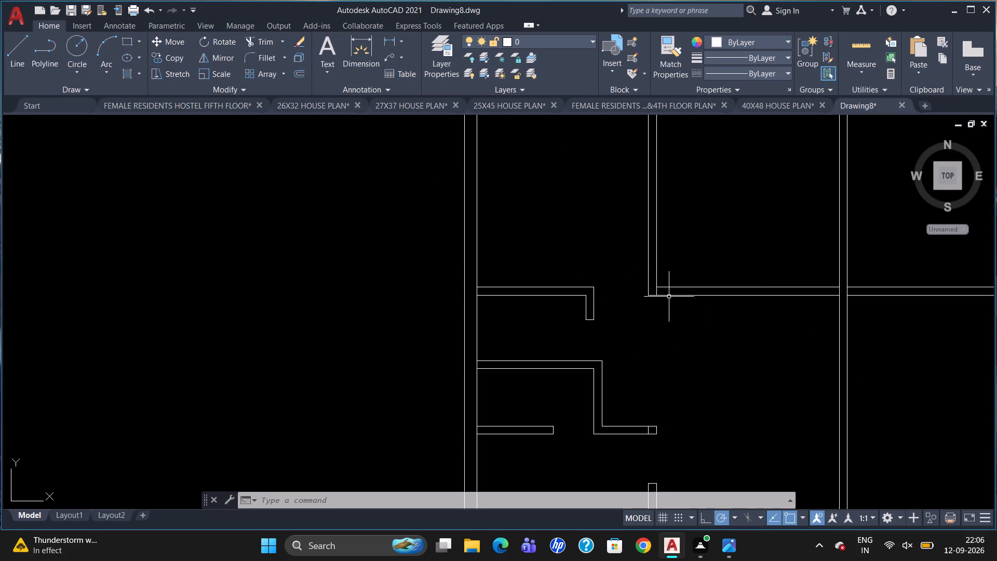
pyautogui.press('t')
pyautogui.press('k')
pyautogui.press('Return')
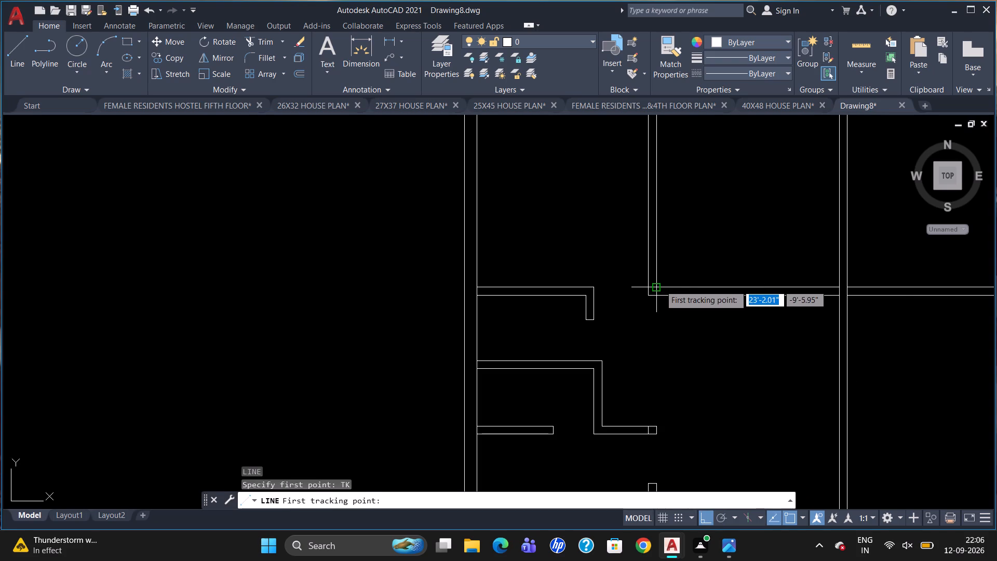
pyautogui.moveTo(661, 285); pyautogui.dragTo(666, 285)
pyautogui.write("3'")
pyautogui.press('Return')
pyautogui.press('Return')
pyautogui.scroll(2, 707, 301)
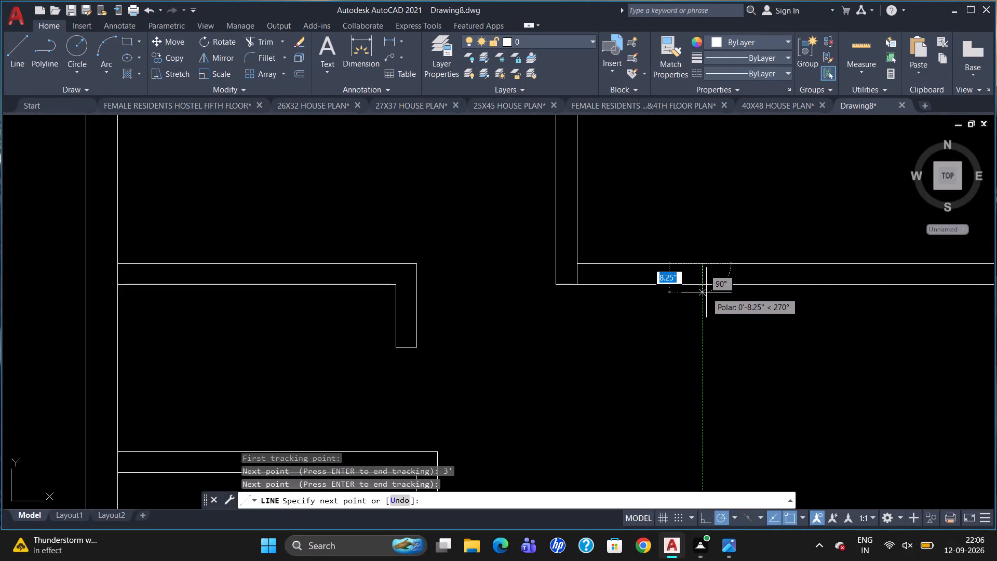
pyautogui.click(703, 286)
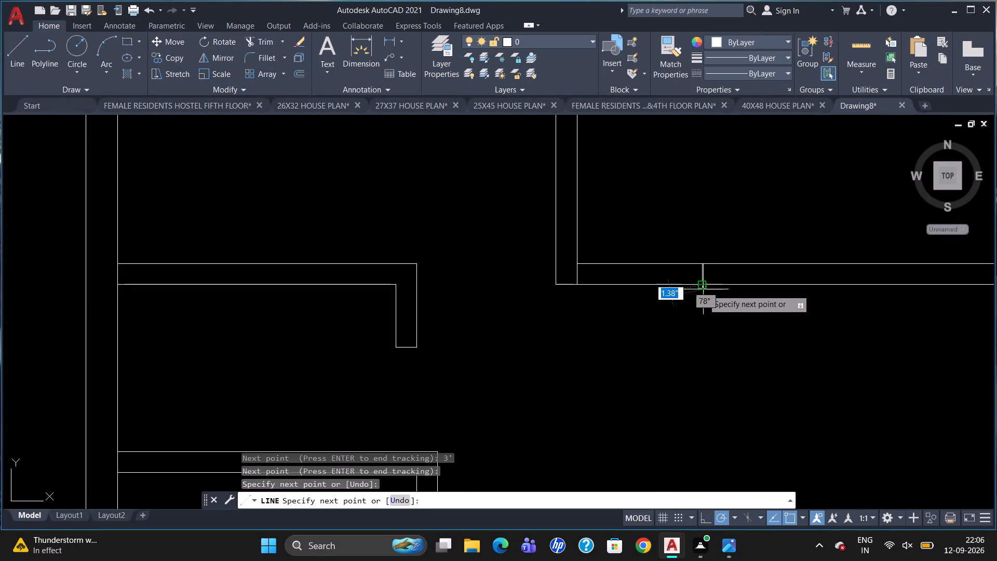
pyautogui.press('Escape')
# Trim both lines of the upper middle room's bottom wall between the left vertical partition and the 3' jamb line.
pyautogui.write('TR')
pyautogui.press('Return')
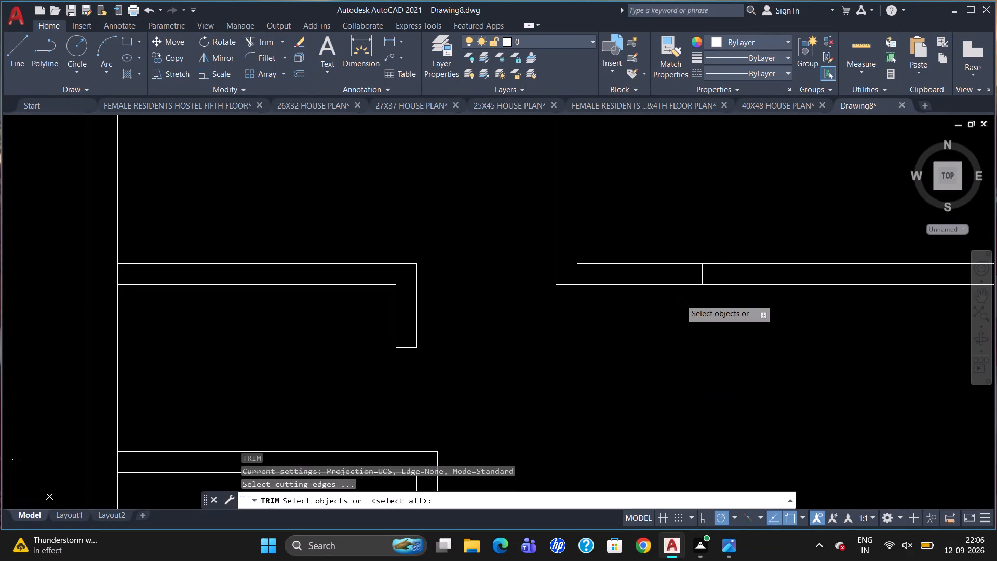
pyautogui.press('Return')
pyautogui.moveTo(651, 269); pyautogui.dragTo(652, 303)
pyautogui.click(652, 303)
pyautogui.moveTo(653, 261); pyautogui.dragTo(658, 278)
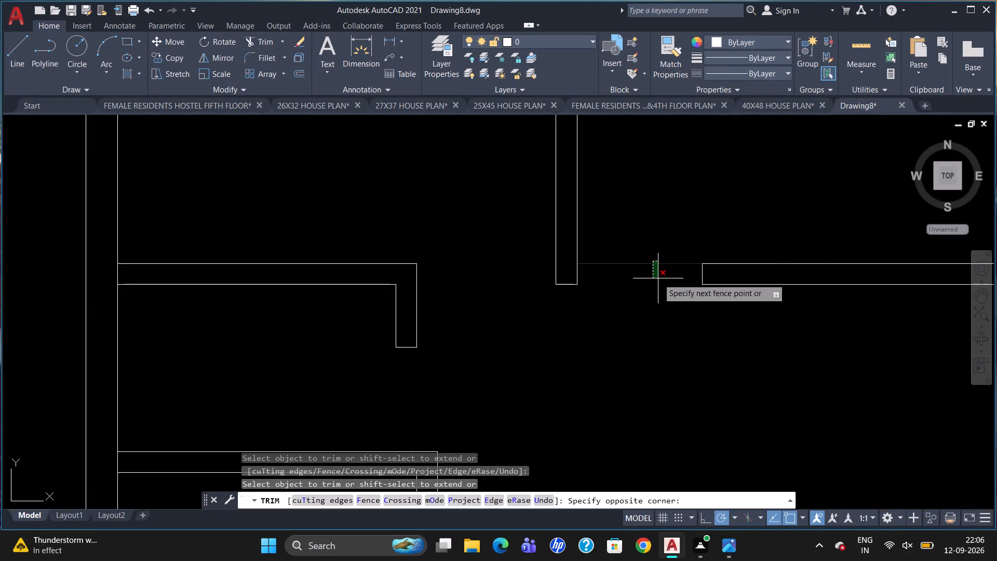
pyautogui.click(657, 277)
pyautogui.press('Escape')
# Draw a short line across the right vertical partition, joining the upper lines of the horizontal walls on either side.
pyautogui.scroll(-2, 618, 295)
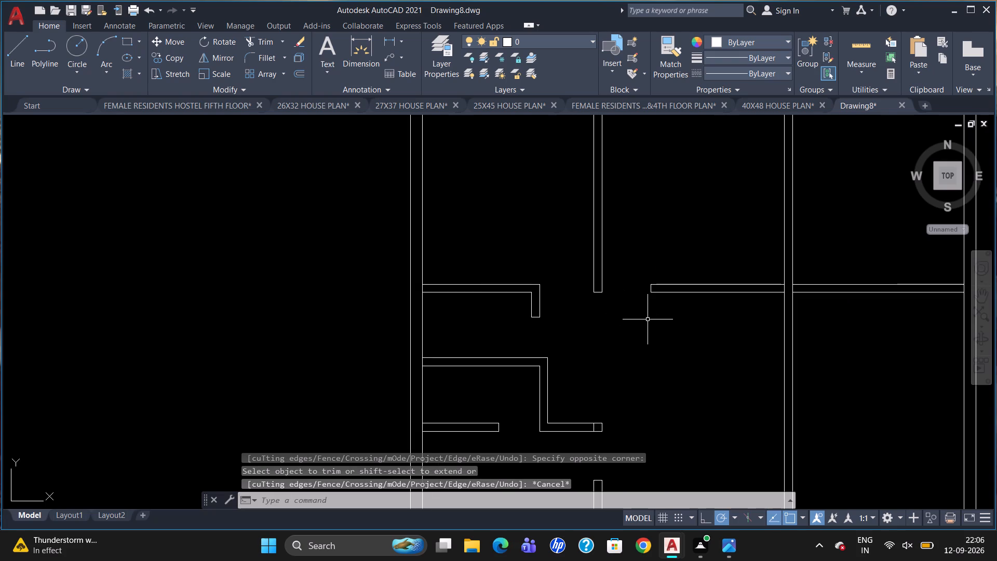
pyautogui.scroll(-1, 644, 341)
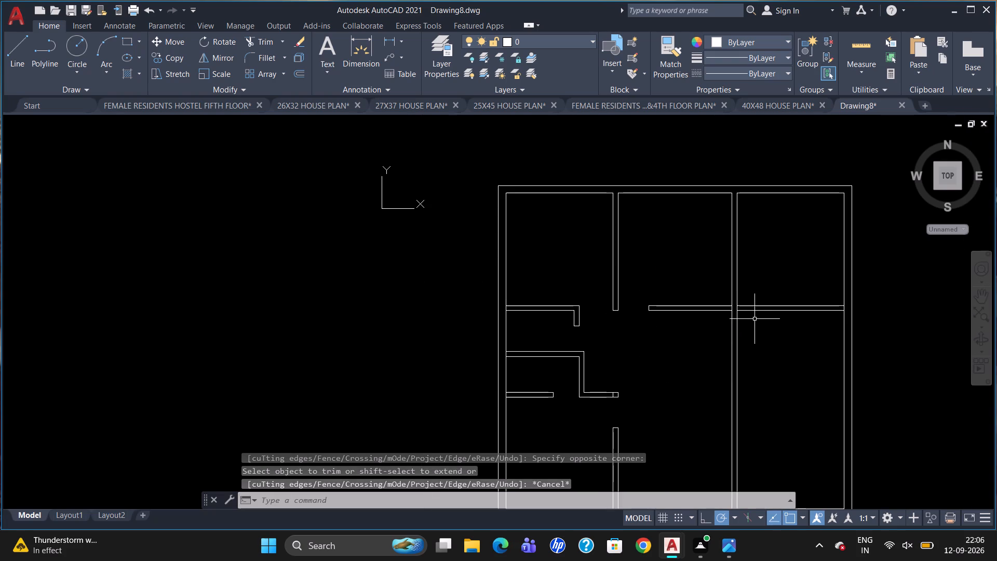
pyautogui.scroll(2, 752, 315)
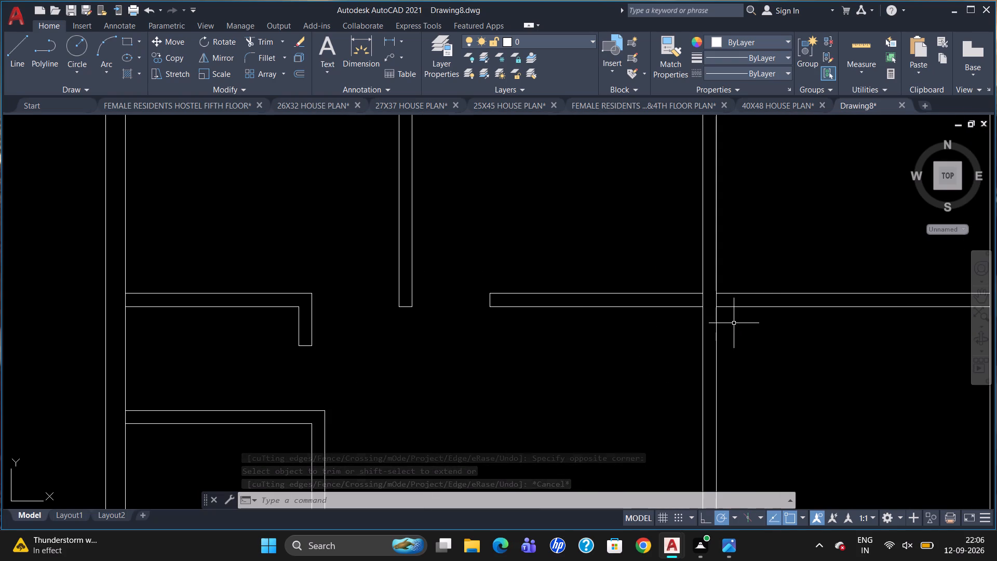
pyautogui.scroll(-1, 733, 328)
pyautogui.scroll(1, 738, 320)
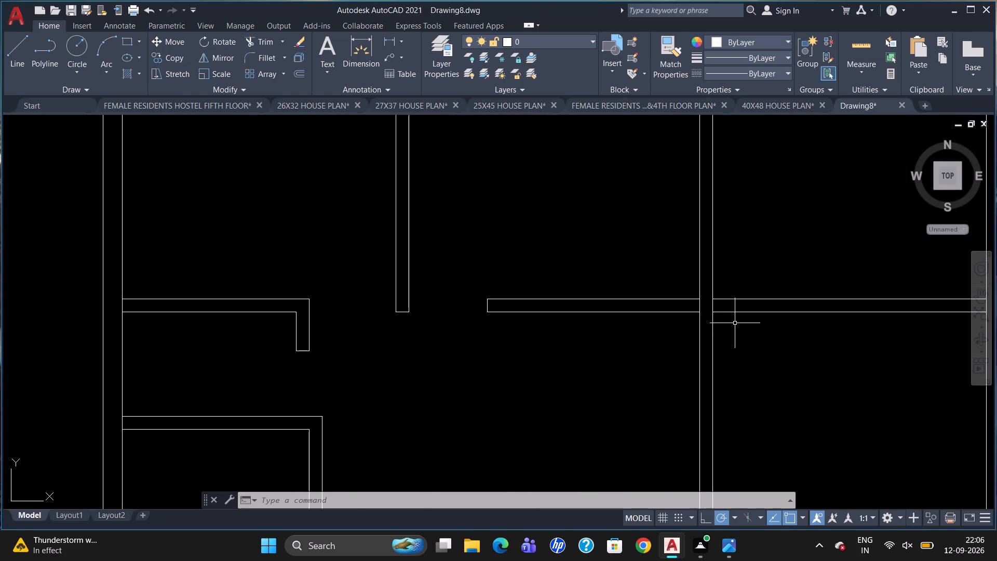
pyautogui.press('l')
pyautogui.press('Return')
pyautogui.scroll(2, 712, 311)
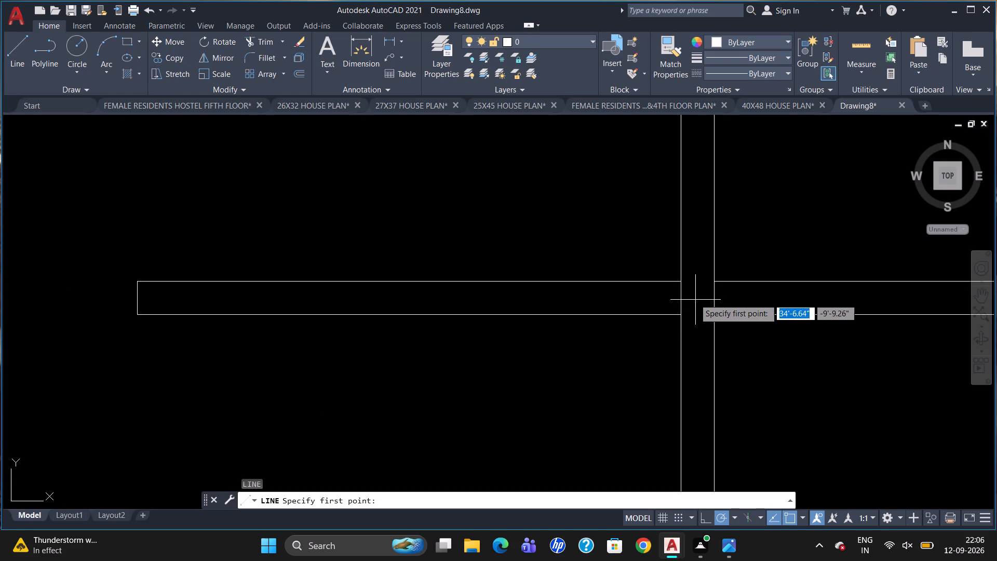
pyautogui.click(680, 280)
pyautogui.click(715, 283)
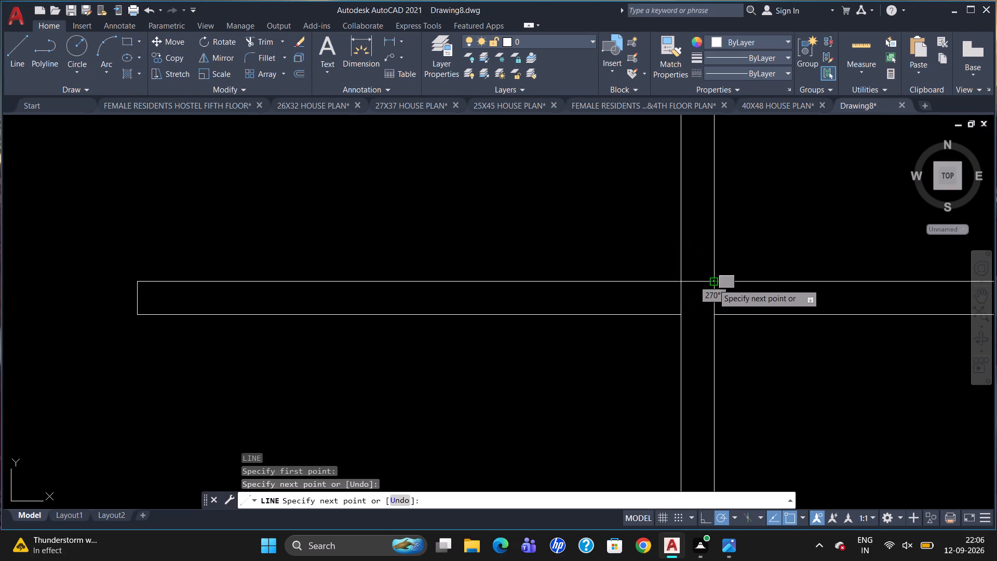
pyautogui.press('Escape')
# Offset the short connecting line 6" downward to join the lower lines of the horizontal walls.
pyautogui.press('o')
pyautogui.press('Return')
pyautogui.press('6')
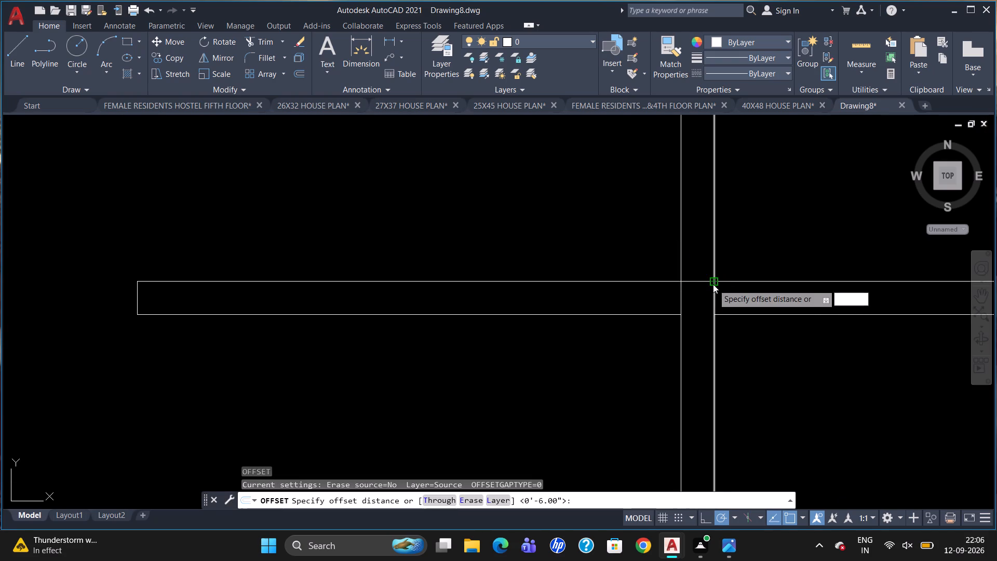
pyautogui.press('Return')
pyautogui.click(703, 281)
pyautogui.click(704, 309)
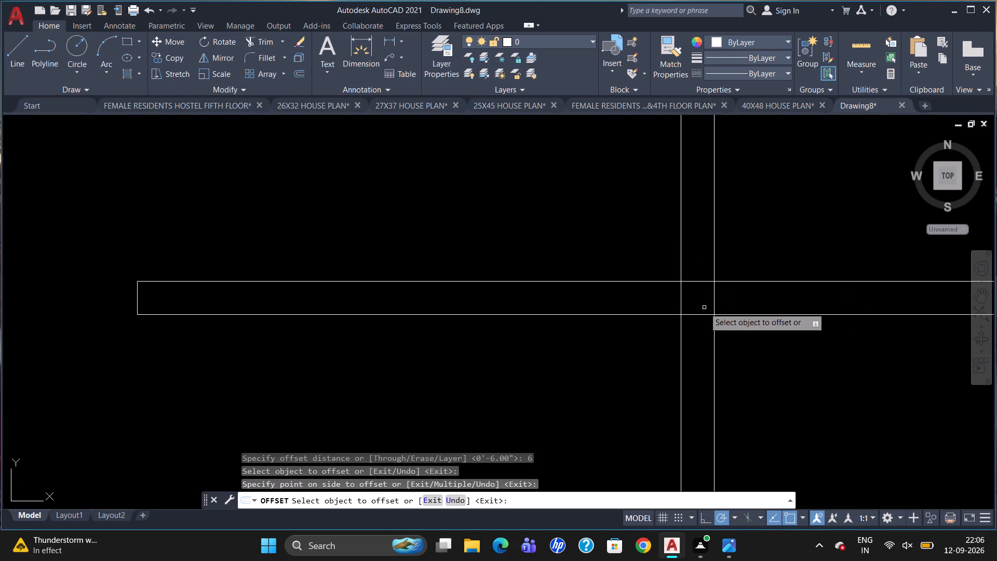
pyautogui.press('Escape')
# Draw a jamb line across the upper right room's bottom wall, 3' right of the right vertical partition's right face.
pyautogui.scroll(-2, 688, 308)
pyautogui.scroll(2, 794, 351)
pyautogui.scroll(-4, 723, 349)
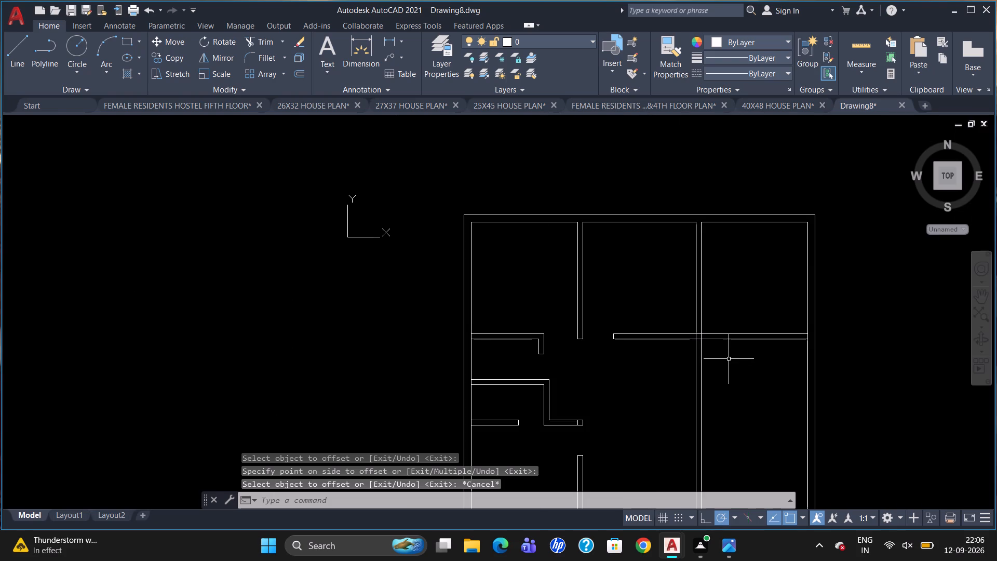
pyautogui.press('l')
pyautogui.press('Return')
pyautogui.write('TK')
pyautogui.press('Return')
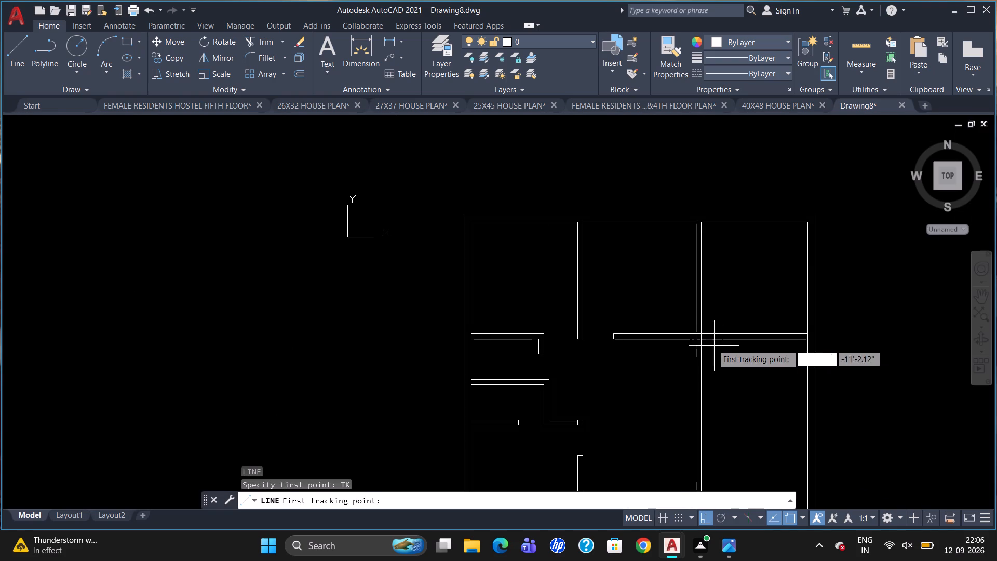
pyautogui.scroll(3, 707, 337)
pyautogui.click(683, 330)
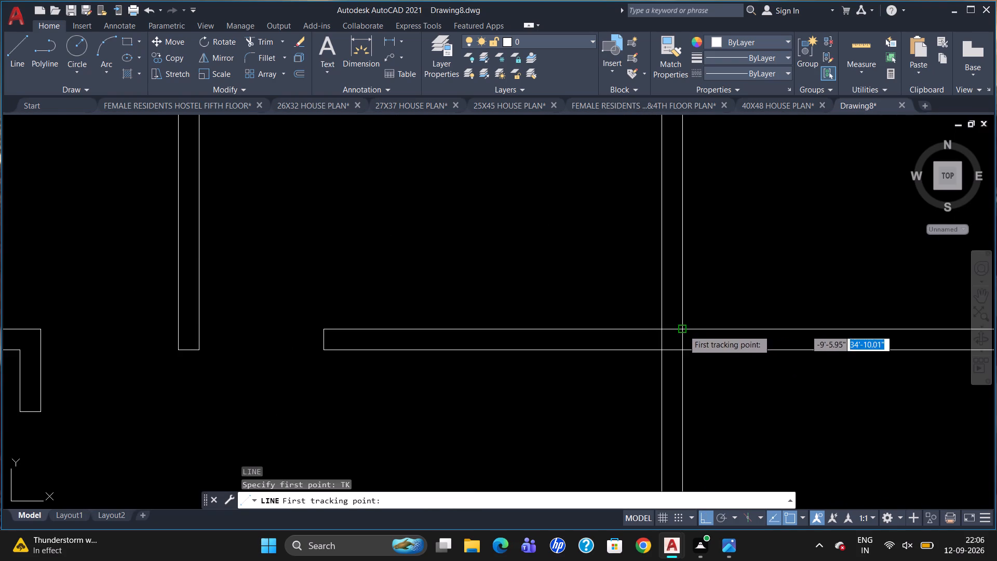
pyautogui.press('3')
pyautogui.press("'")
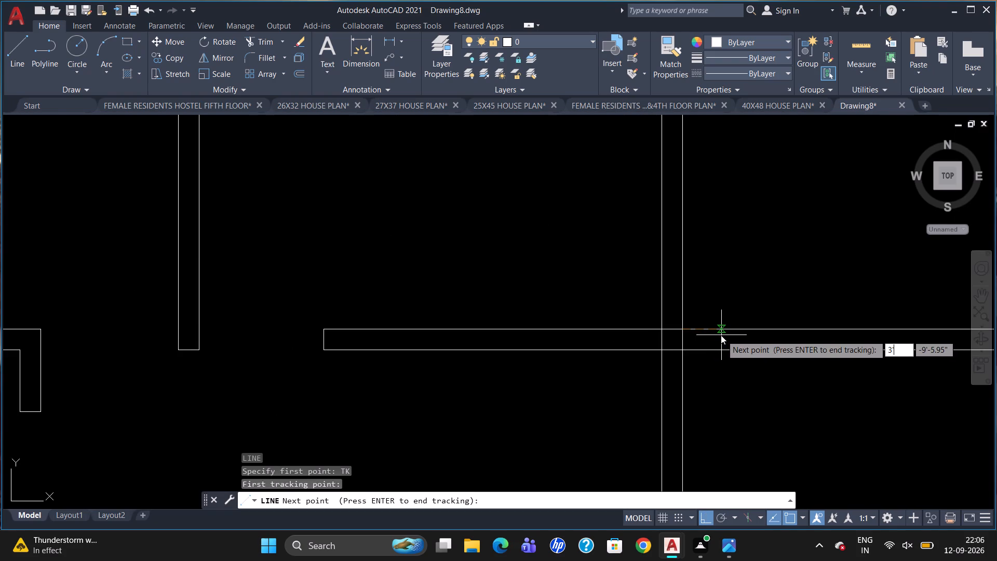
pyautogui.press('Return')
pyautogui.press('Return')
pyautogui.click(809, 345)
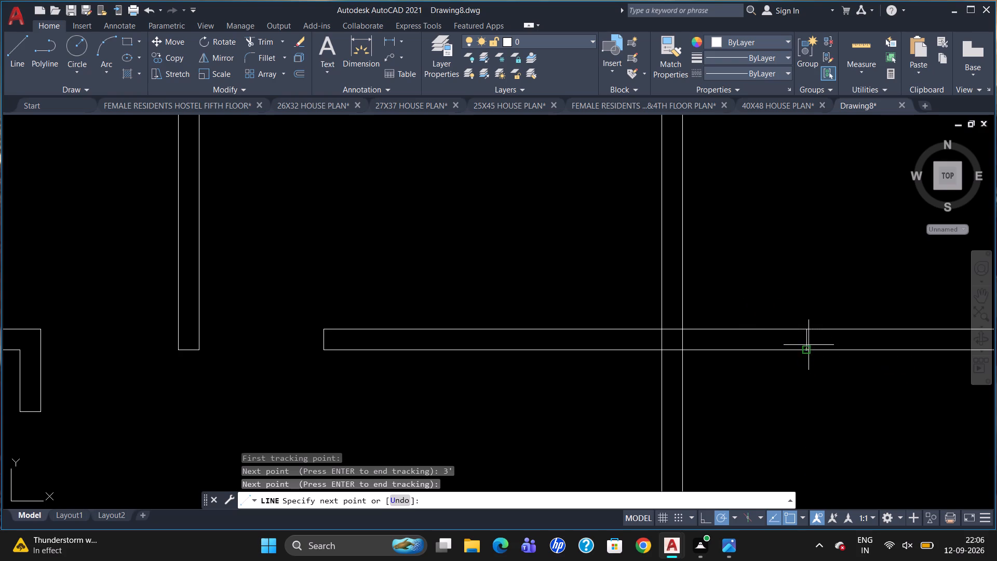
pyautogui.press('Escape')
# Trim both lines of the upper right room's bottom wall between the right vertical partition and the 3' jamb line.
pyautogui.write('TR')
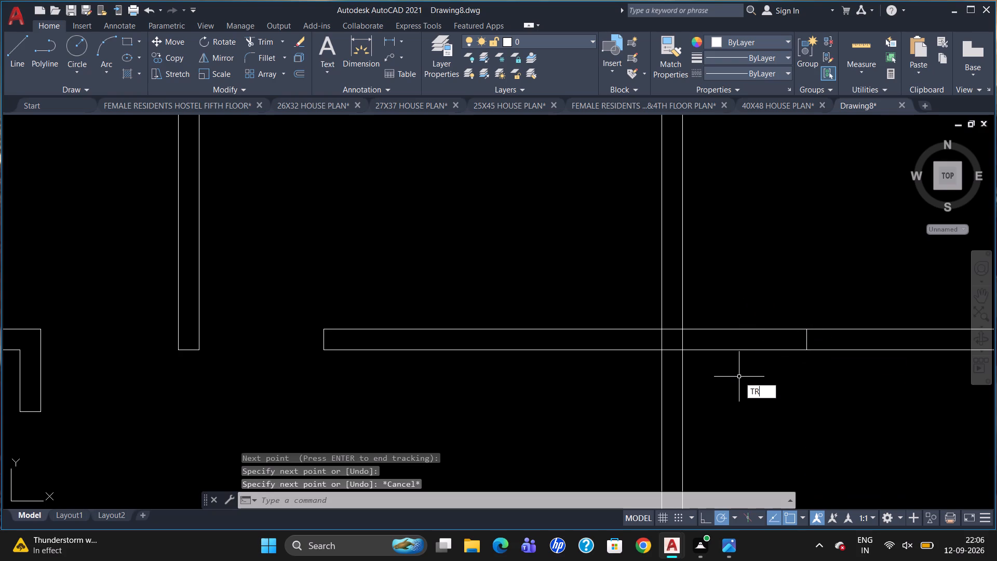
pyautogui.press('Return')
pyautogui.press('Return')
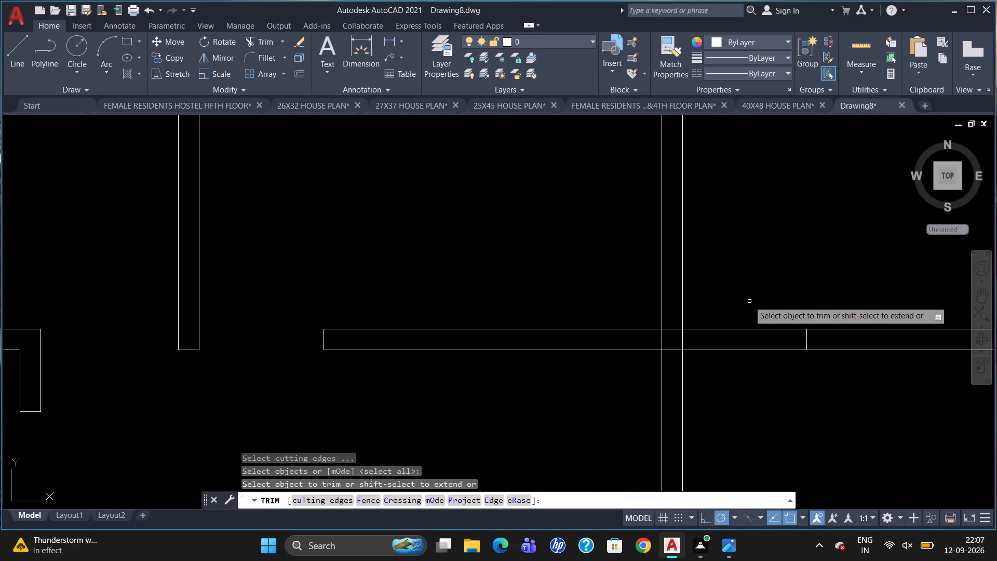
pyautogui.moveTo(744, 308); pyautogui.dragTo(745, 369)
pyautogui.click(745, 369)
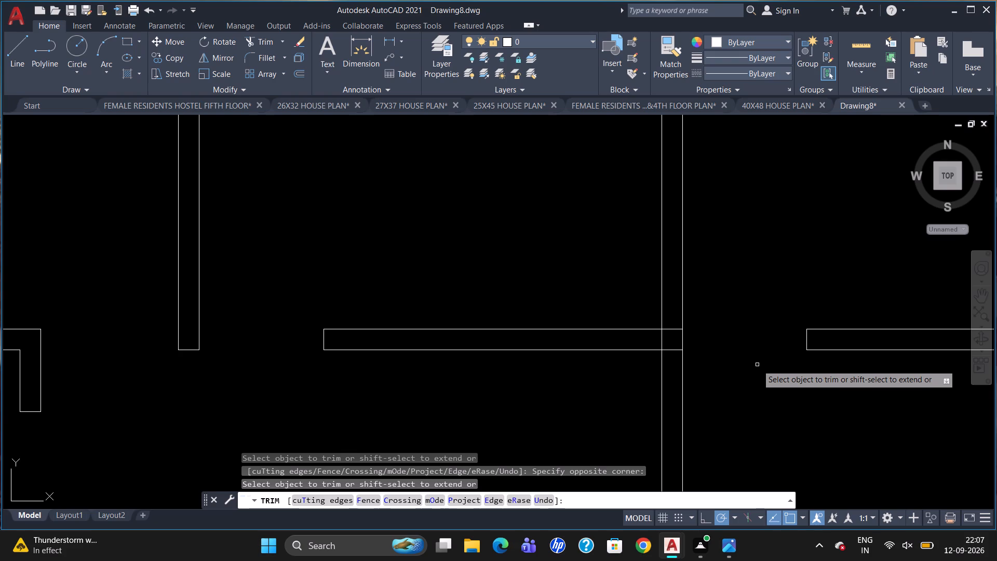
pyautogui.scroll(-2, 752, 370)
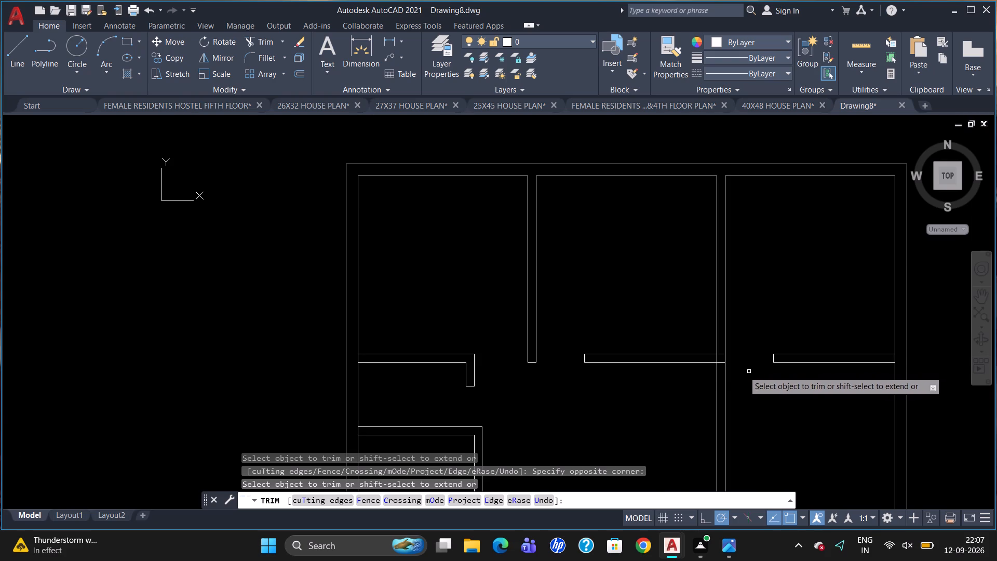
pyautogui.scroll(-2, 747, 291)
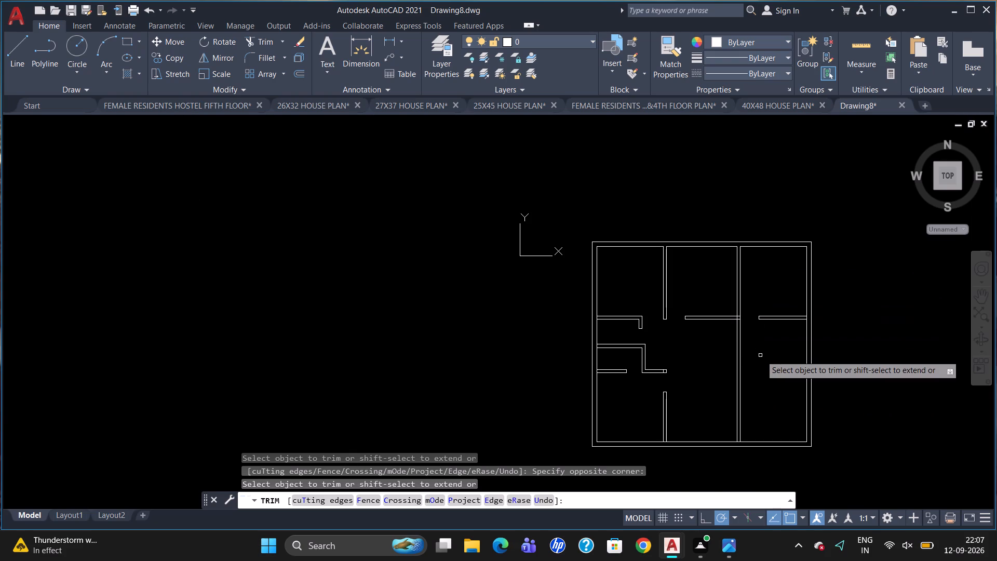
# Offset the lower line of the upper right room's bottom wall 8'5" downward.
pyautogui.scroll(-1, 806, 287)
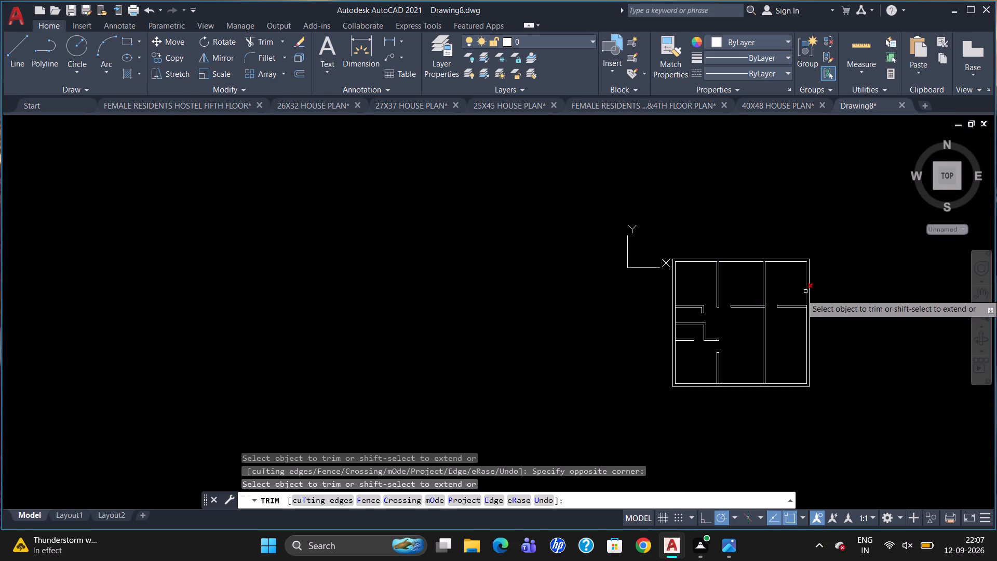
pyautogui.scroll(2, 810, 339)
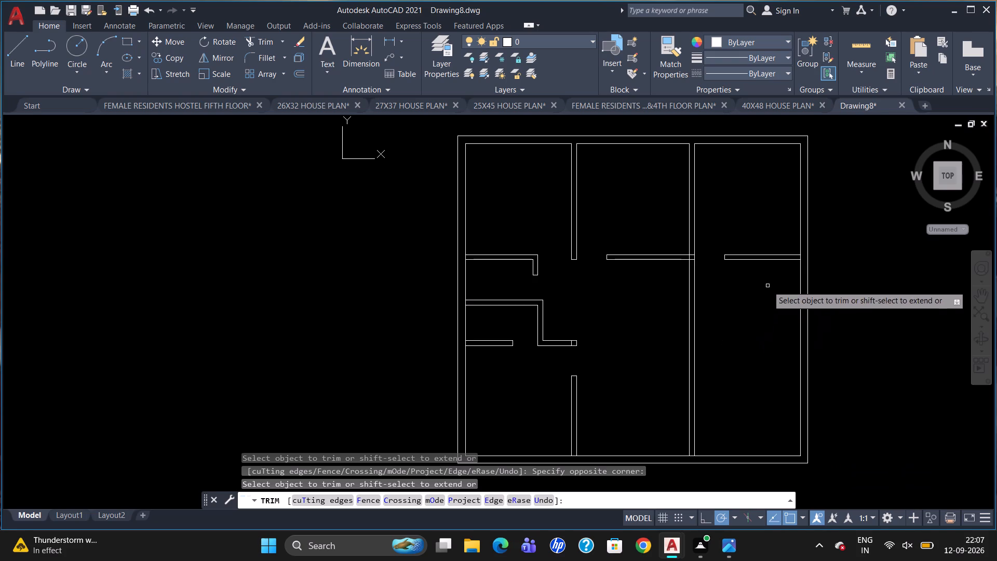
pyautogui.press('Escape')
pyautogui.press('o')
pyautogui.press('Return')
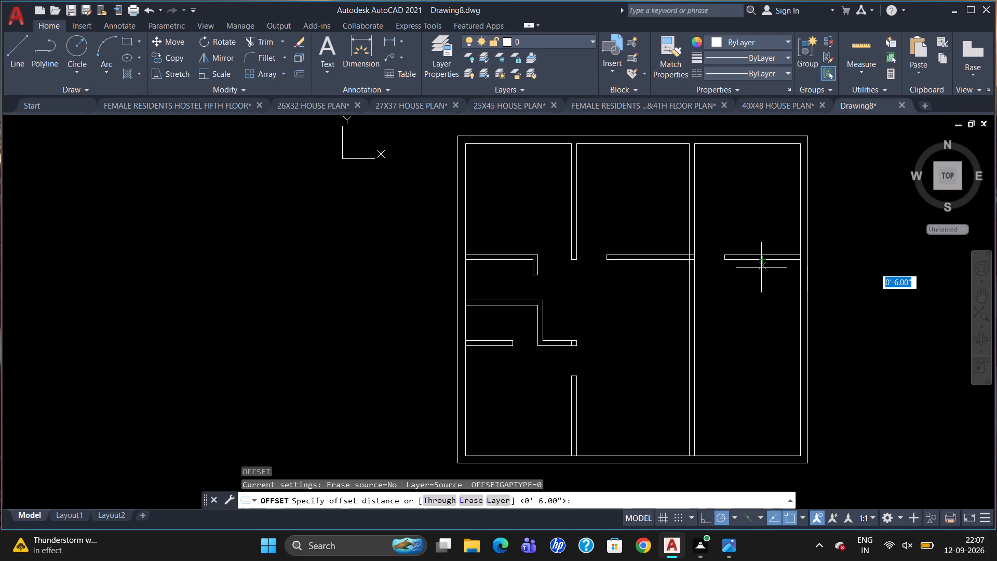
pyautogui.write("8'")
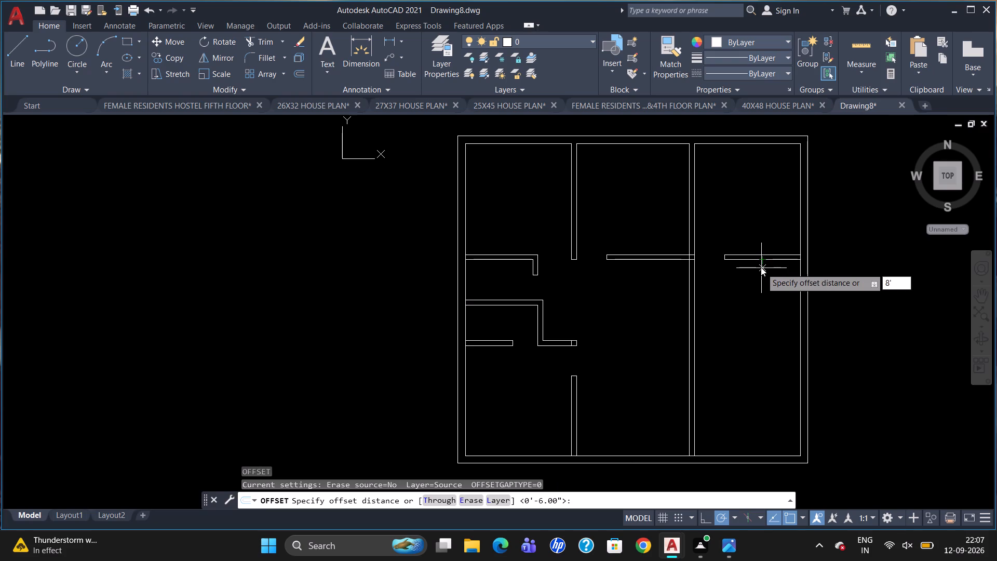
pyautogui.press('5')
pyautogui.hotkey('shift', '"')
pyautogui.press('Return')
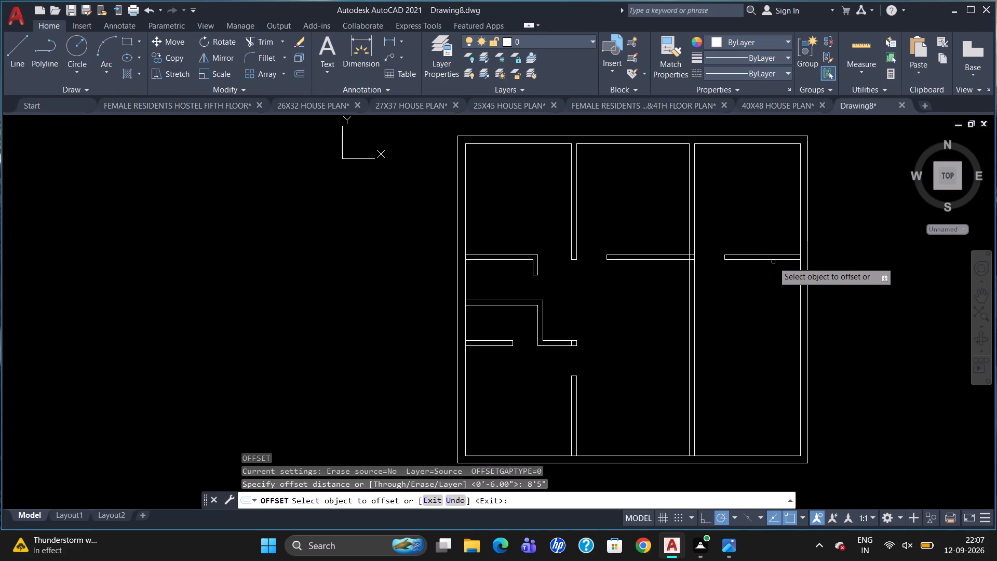
pyautogui.click(774, 260)
pyautogui.click(778, 305)
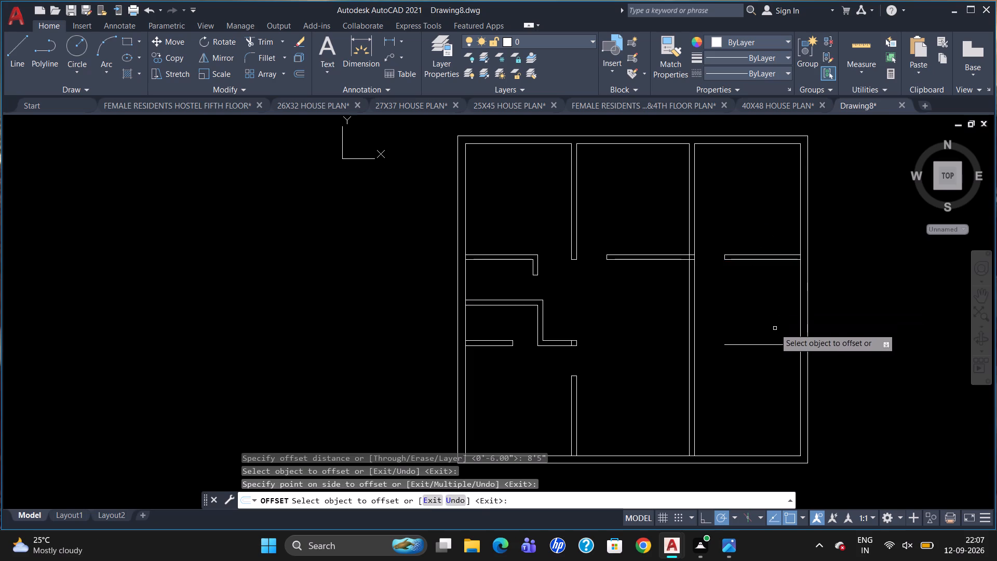
# Offset the new horizontal line 6" downward to form the second face of the wall.
pyautogui.click(772, 344)
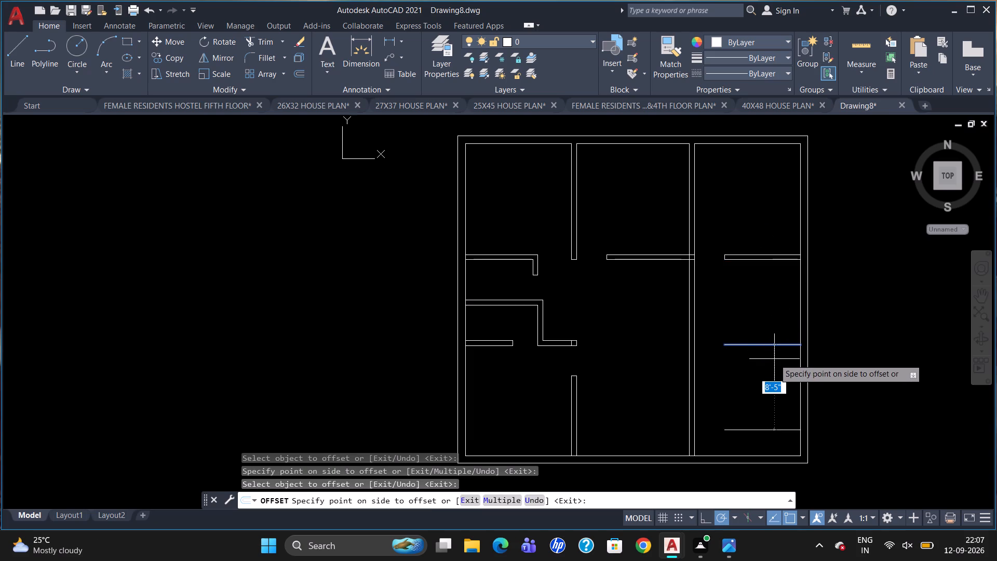
pyautogui.press('6')
pyautogui.press('Return')
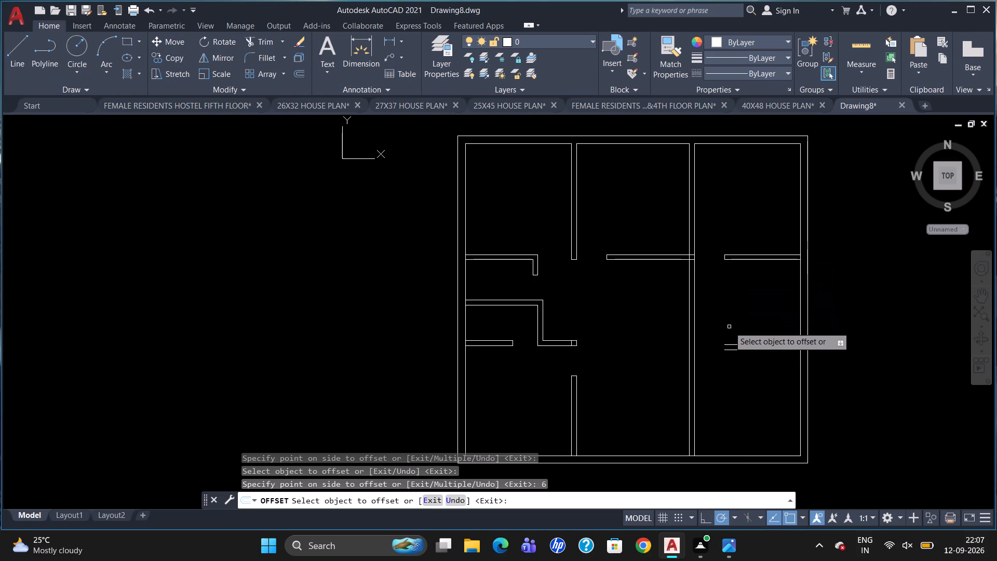
pyautogui.press('Escape')
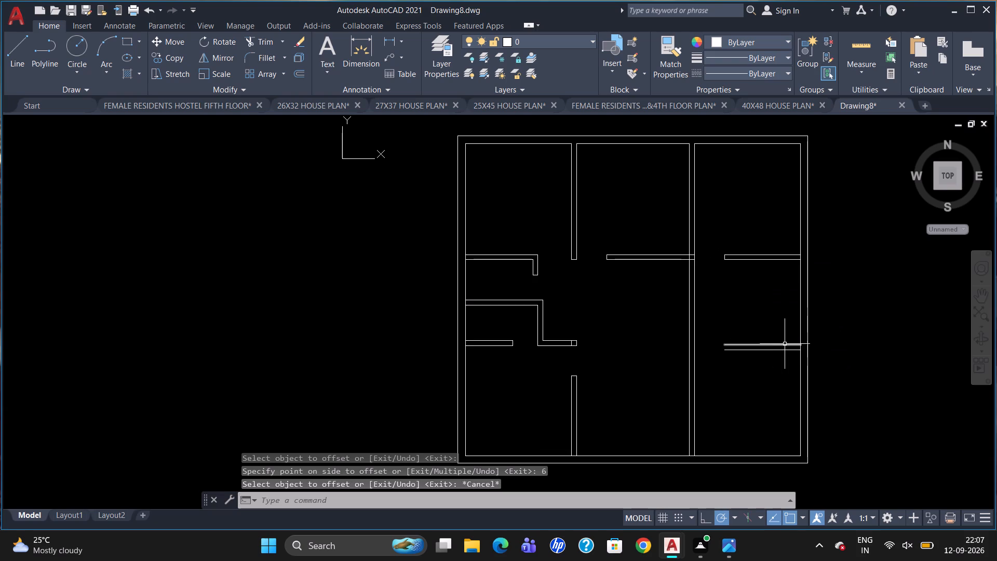
# Draw a vertical line between the two horizontal walls, 6'8" left of the right exterior wall's inner face.
pyautogui.press('l')
pyautogui.press('Return')
pyautogui.write('TK')
pyautogui.press('Return')
pyautogui.click(798, 344)
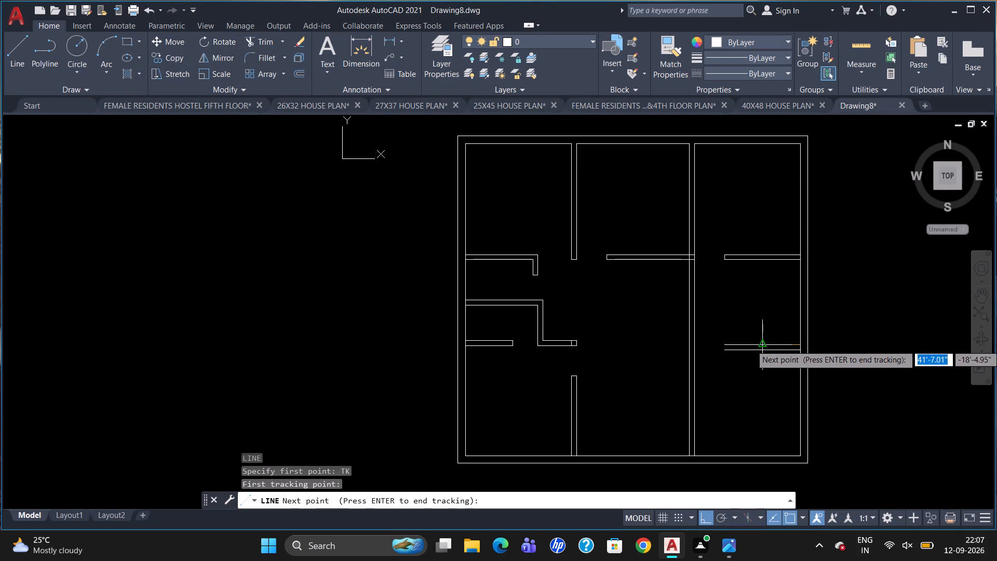
pyautogui.press('6')
pyautogui.write('\'8"')
pyautogui.press('Return')
pyautogui.press('Return')
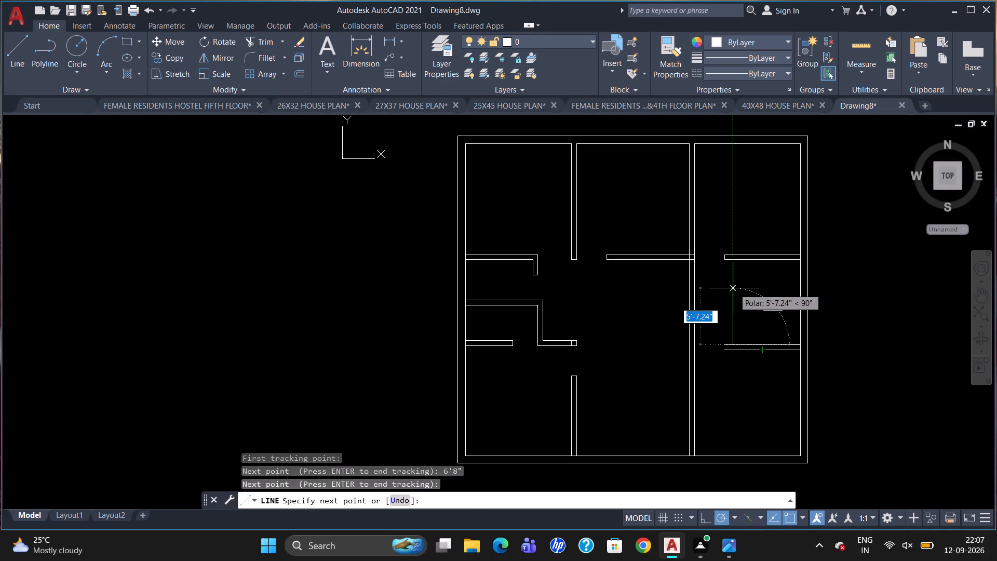
pyautogui.scroll(2, 734, 287)
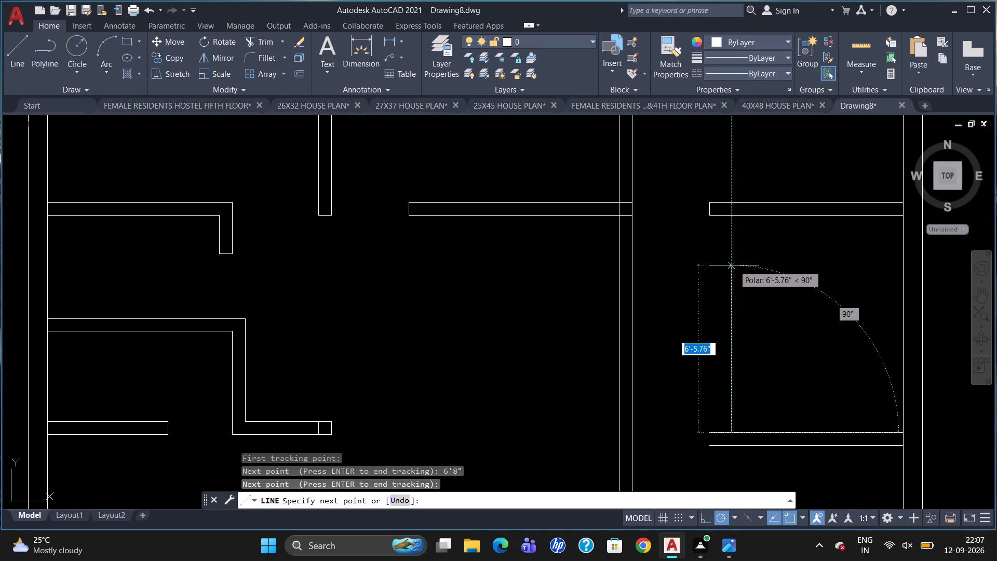
pyautogui.click(732, 218)
pyautogui.press('Escape')
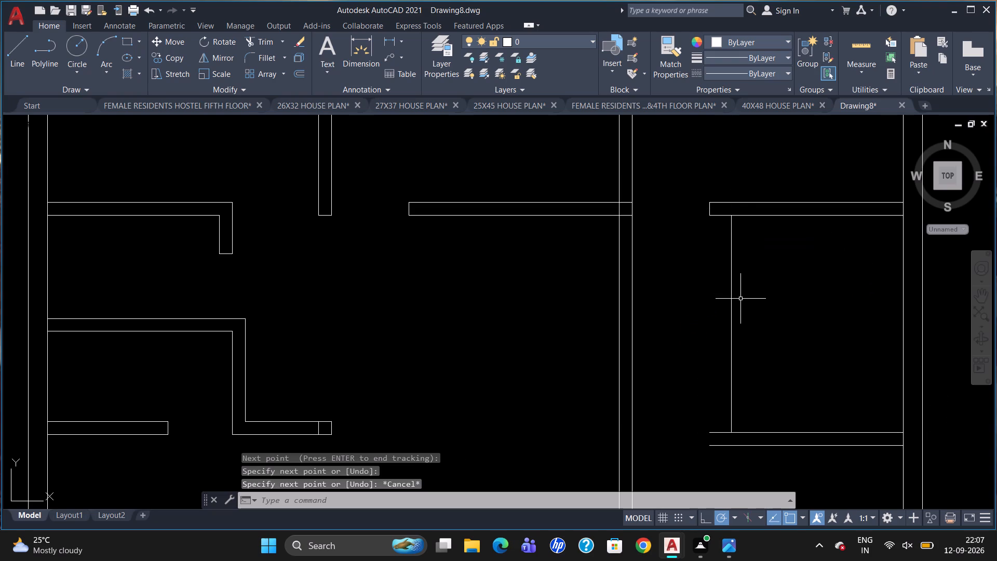
# Offset the new vertical line 6" to the left to give the small room's side wall its thickness.
pyautogui.press('o')
pyautogui.press('Return')
pyautogui.press('6')
pyautogui.press('Return')
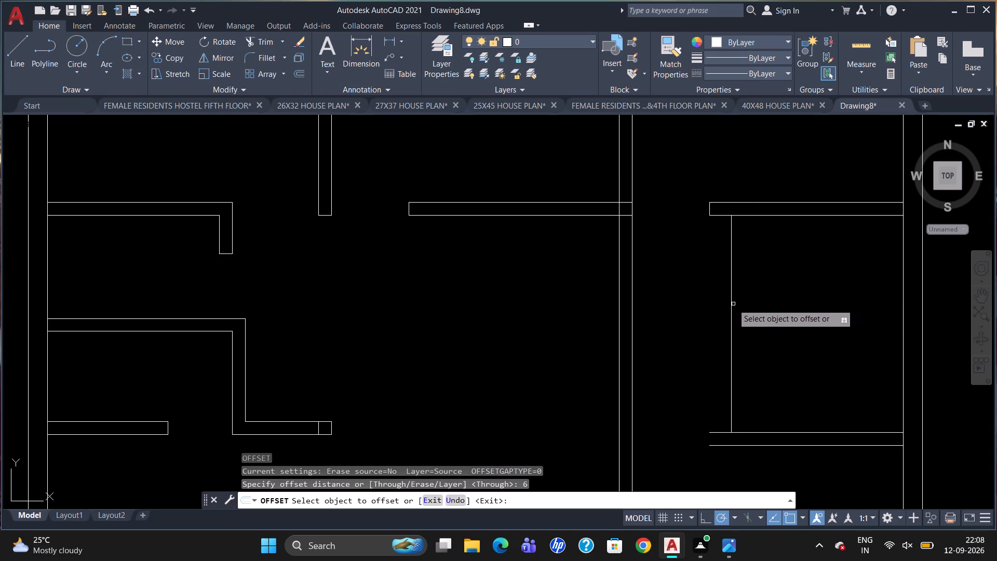
pyautogui.click(732, 305)
pyautogui.click(717, 313)
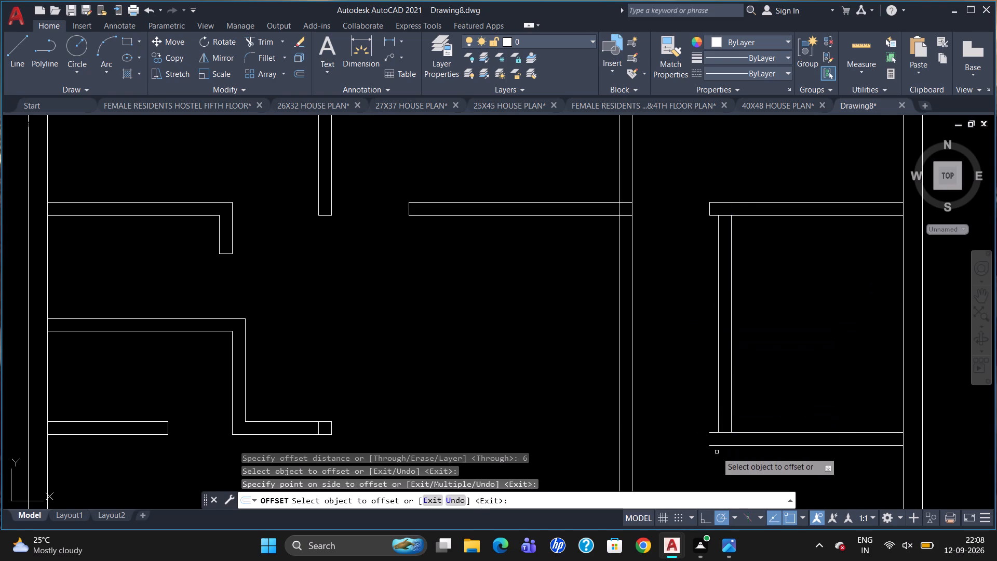
pyautogui.press('Escape')
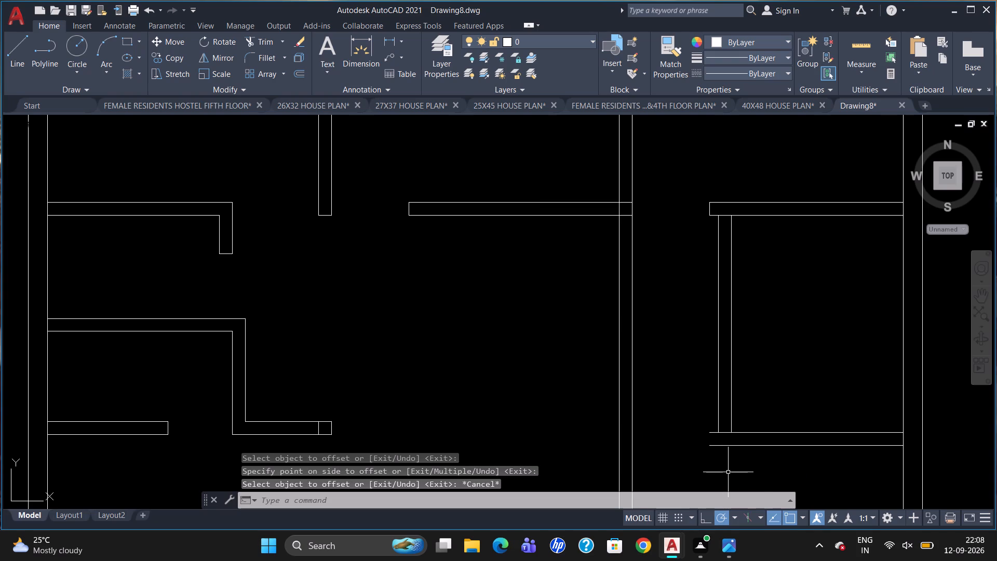
# Extend both vertical lines of the small room's side wall down to the lower line of its bottom wall.
pyautogui.press('e')
pyautogui.press('x')
pyautogui.press('Return')
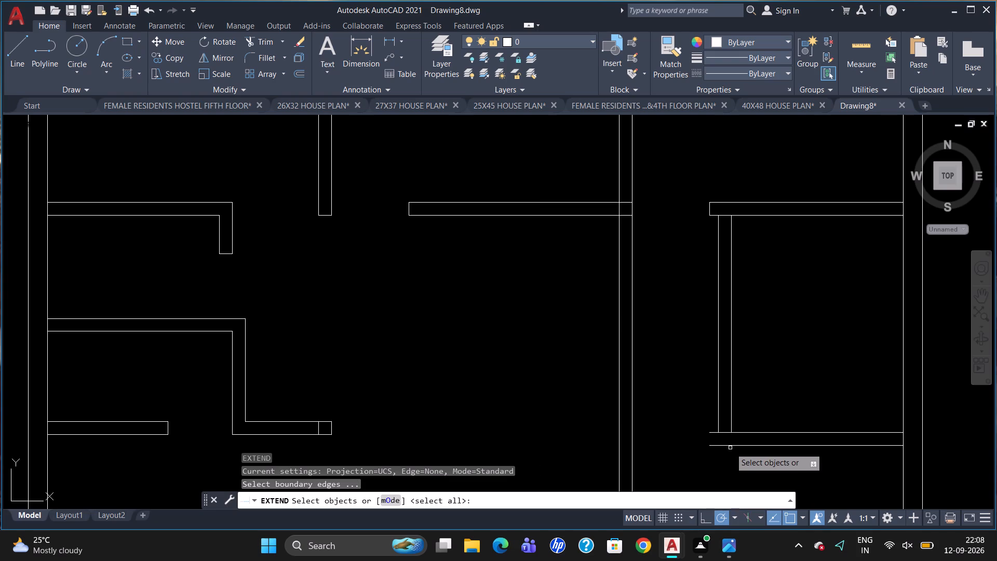
pyautogui.click(732, 445)
pyautogui.press('Return')
pyautogui.click(733, 418)
pyautogui.click(719, 420)
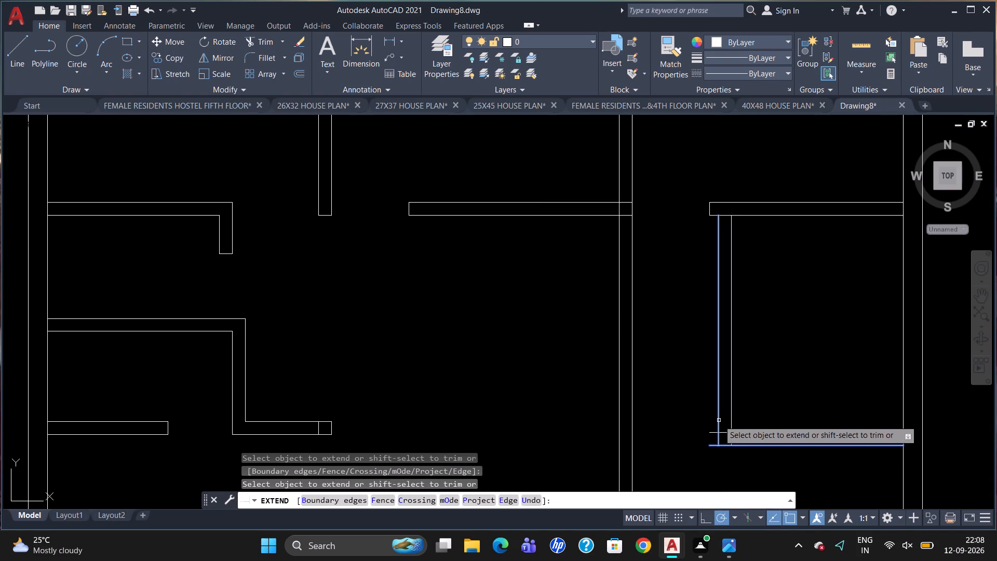
pyautogui.press('Escape')
# Trim the overhanging and crossing line ends at the small room's lower left corner into a clean wall corner.
pyautogui.press('r')
pyautogui.press('BackSpace')
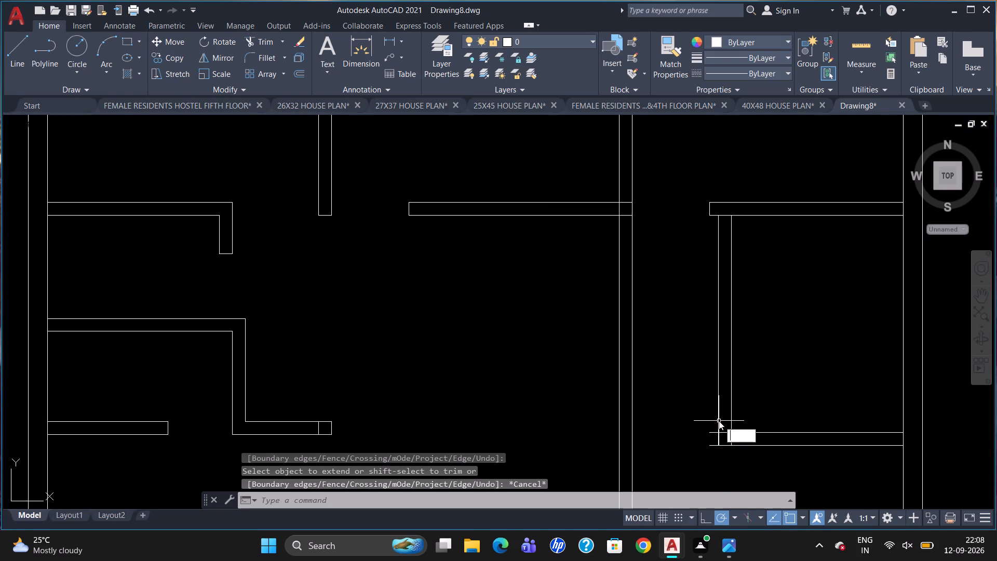
pyautogui.write('TR')
pyautogui.press('Return')
pyautogui.press('Return')
pyautogui.click(715, 433)
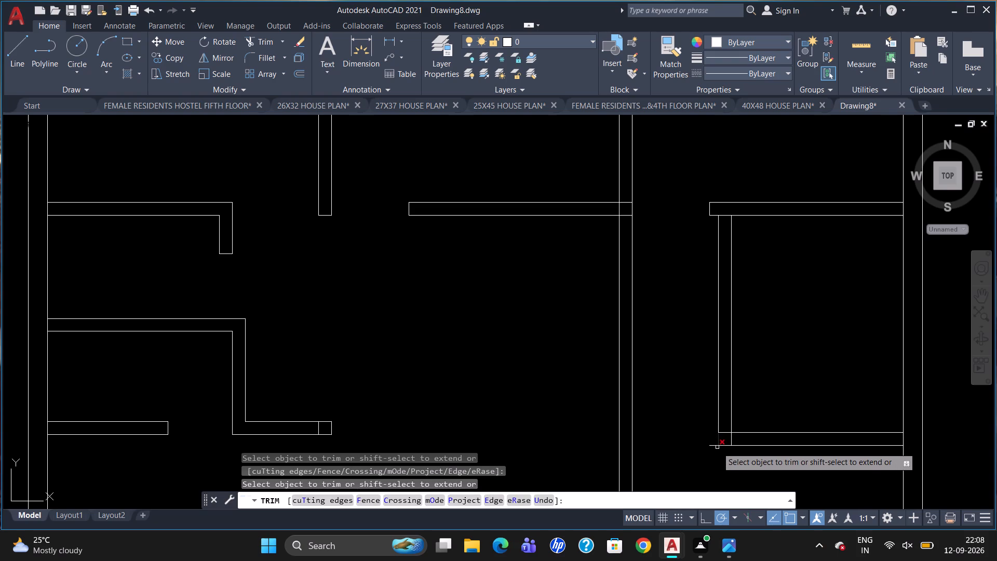
pyautogui.click(713, 445)
pyautogui.click(726, 432)
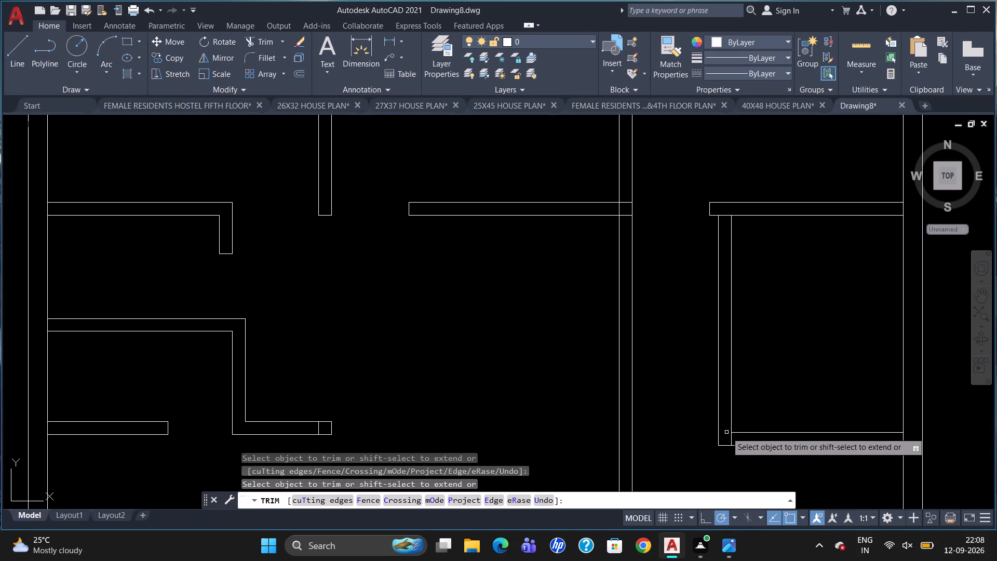
pyautogui.click(732, 438)
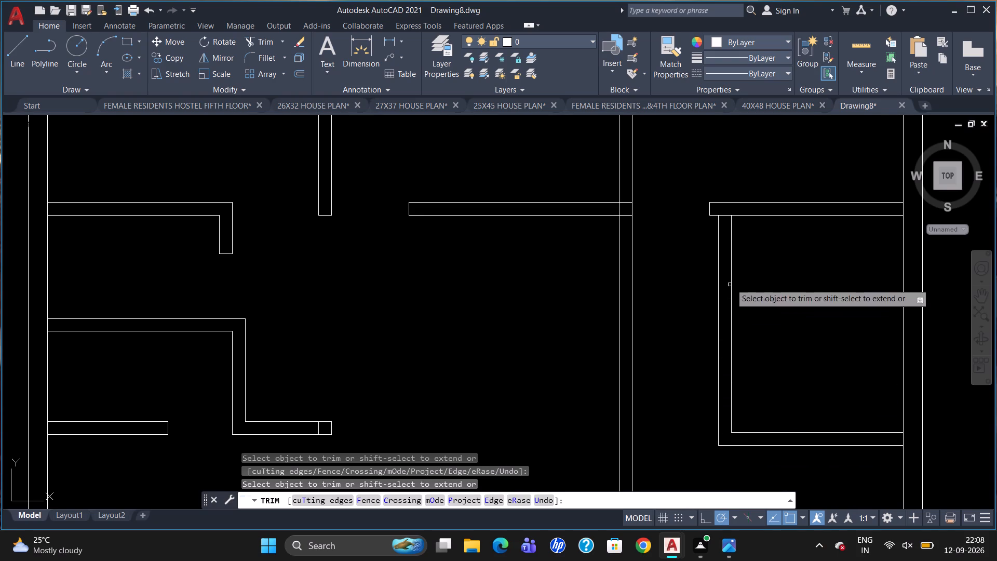
pyautogui.press('Escape')
# Draw a jamb line across the small room's left wall, 3' below the upper horizontal wall.
pyautogui.press('l')
pyautogui.press('Return')
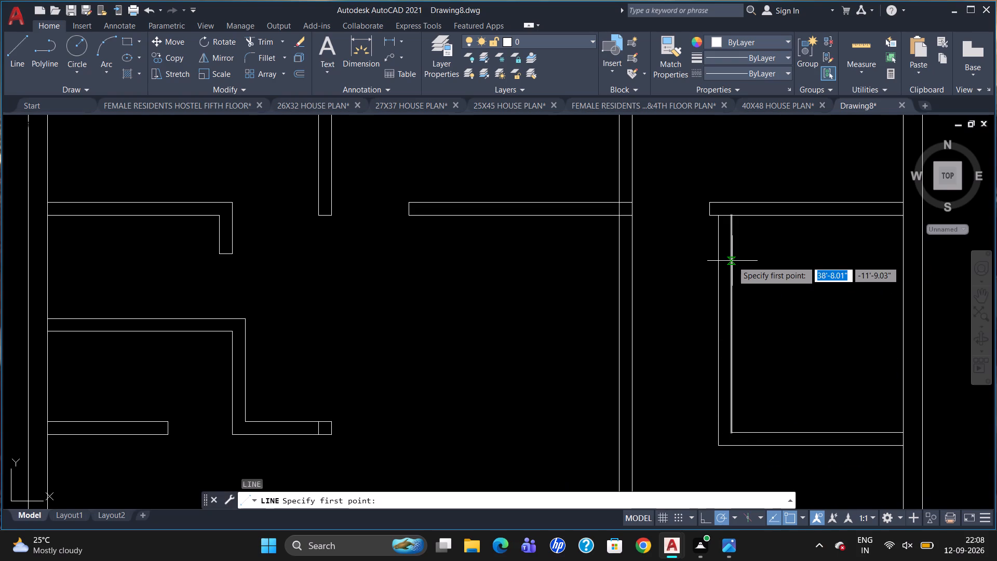
pyautogui.write('TK')
pyautogui.press('Return')
pyautogui.moveTo(729, 217); pyautogui.dragTo(732, 228)
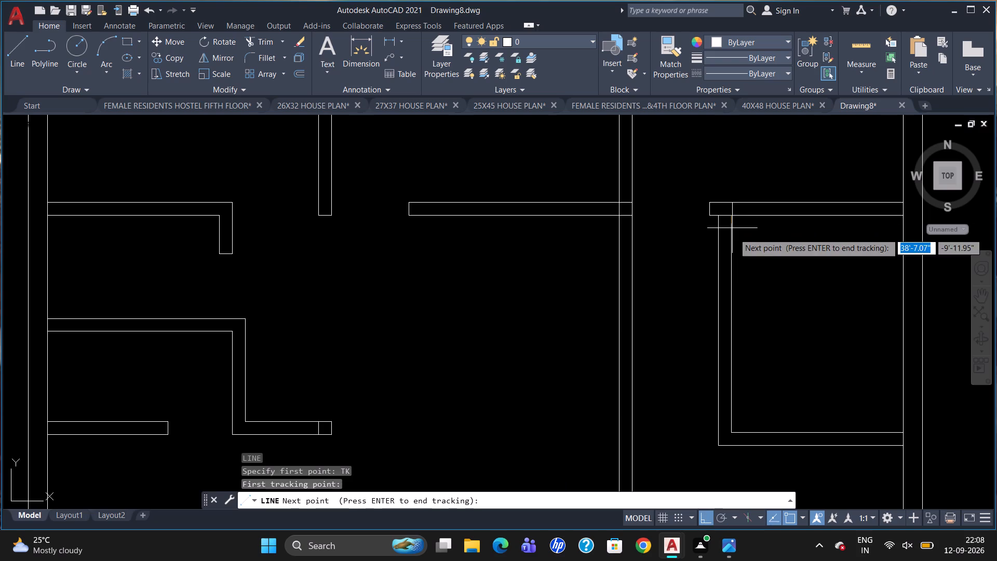
pyautogui.write("3'")
pyautogui.press('Return')
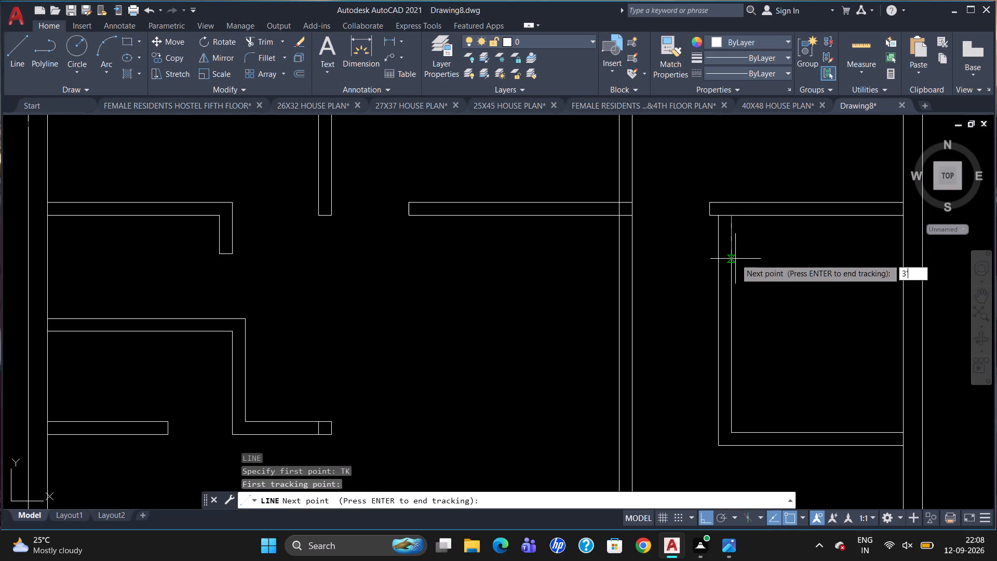
pyautogui.press('Return')
pyautogui.scroll(2, 726, 265)
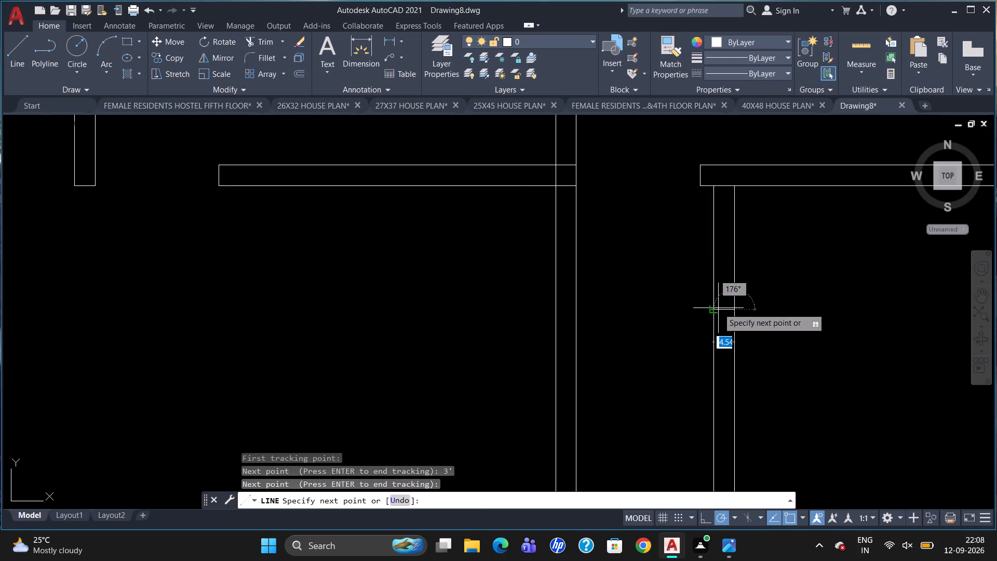
pyautogui.click(717, 310)
pyautogui.press('Escape')
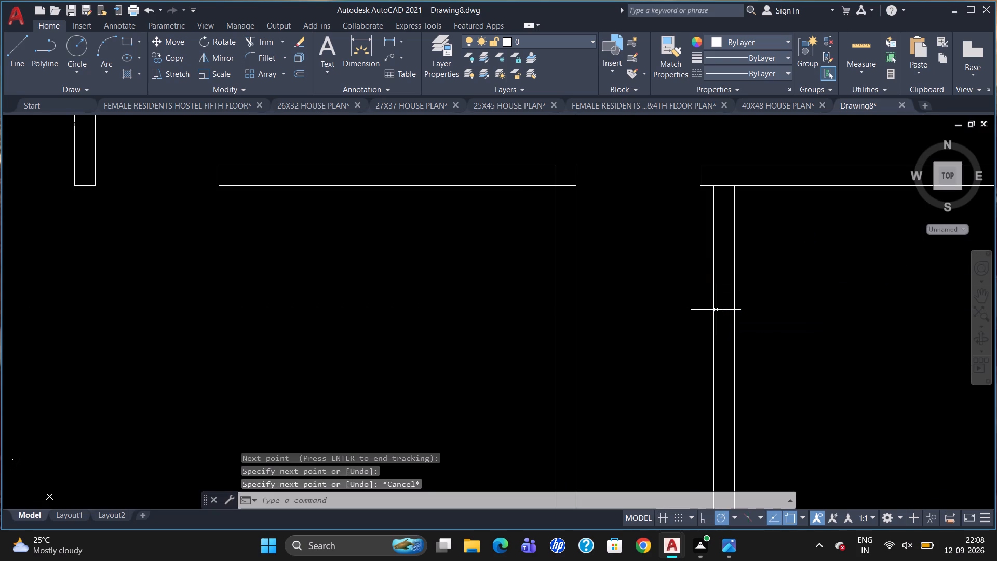
# Trim both lines of the small room's left wall between the upper horizontal wall and the 3' jamb line.
pyautogui.press('t')
pyautogui.press('r')
pyautogui.press('Return')
pyautogui.press('Return')
pyautogui.moveTo(764, 263); pyautogui.dragTo(731, 267)
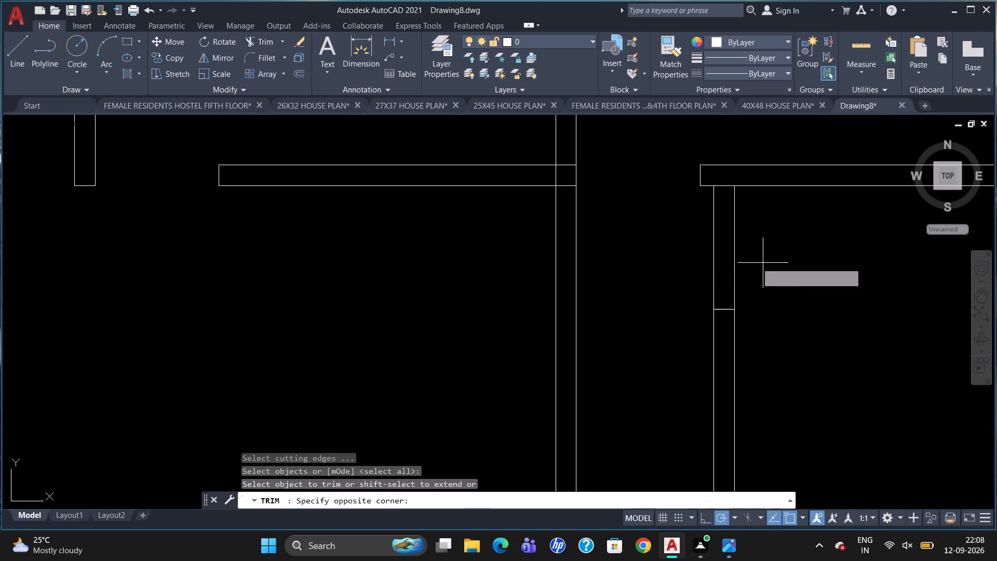
pyautogui.moveTo(731, 267); pyautogui.dragTo(700, 274)
pyautogui.click(689, 275)
pyautogui.press('Escape')
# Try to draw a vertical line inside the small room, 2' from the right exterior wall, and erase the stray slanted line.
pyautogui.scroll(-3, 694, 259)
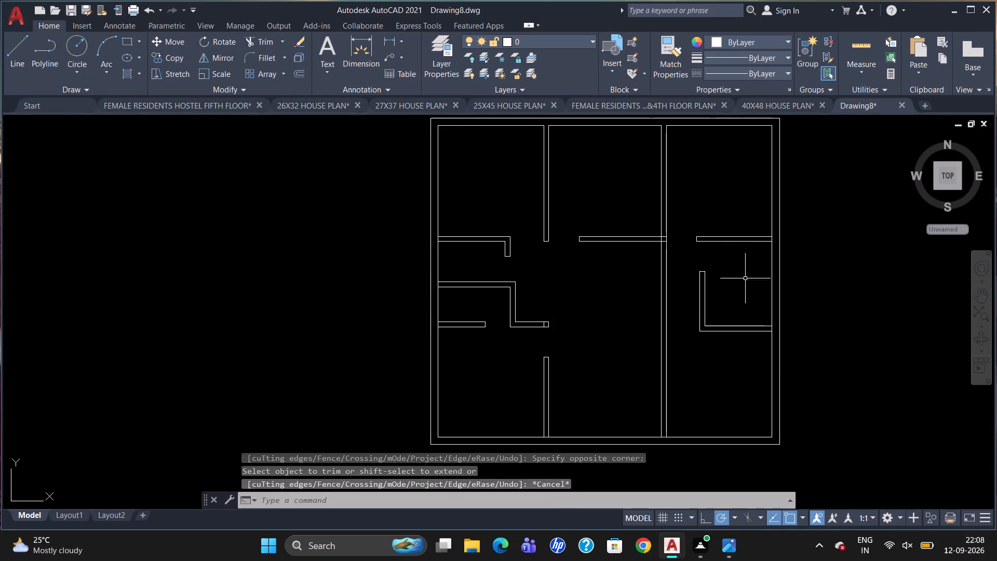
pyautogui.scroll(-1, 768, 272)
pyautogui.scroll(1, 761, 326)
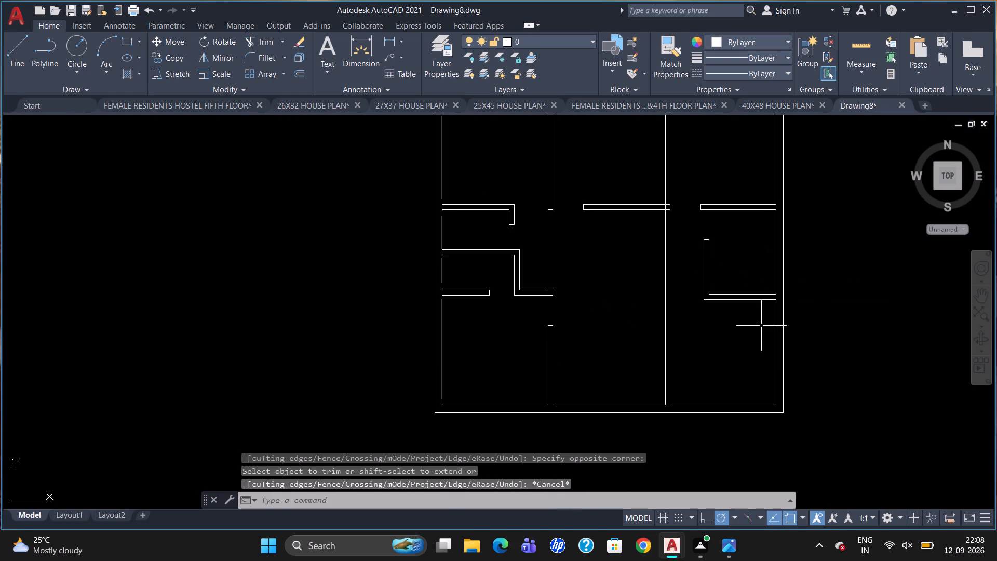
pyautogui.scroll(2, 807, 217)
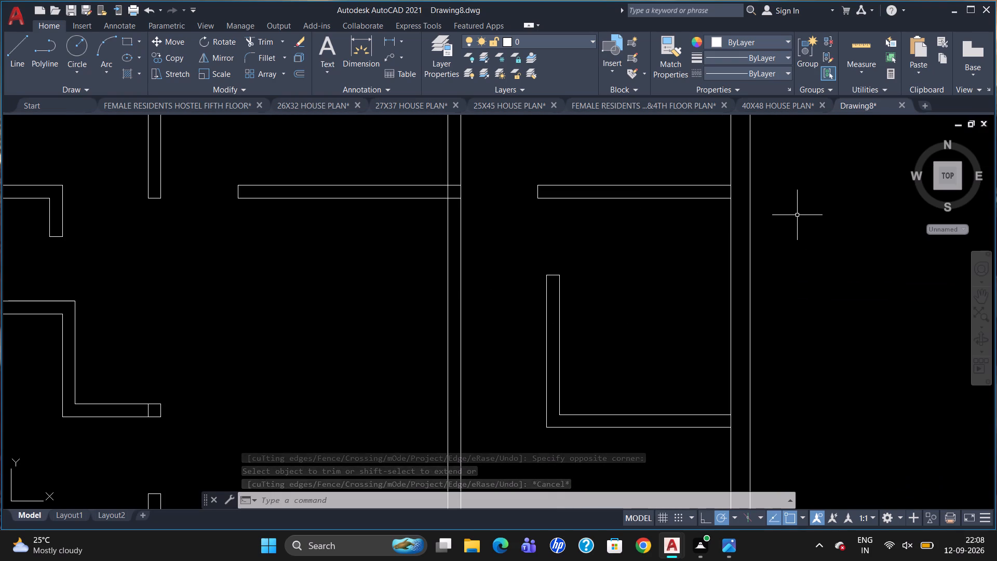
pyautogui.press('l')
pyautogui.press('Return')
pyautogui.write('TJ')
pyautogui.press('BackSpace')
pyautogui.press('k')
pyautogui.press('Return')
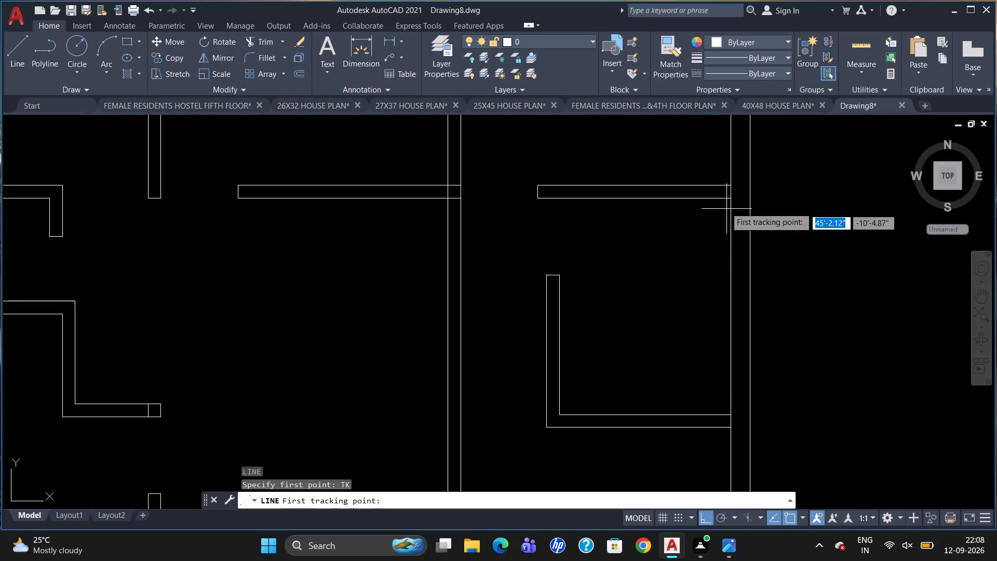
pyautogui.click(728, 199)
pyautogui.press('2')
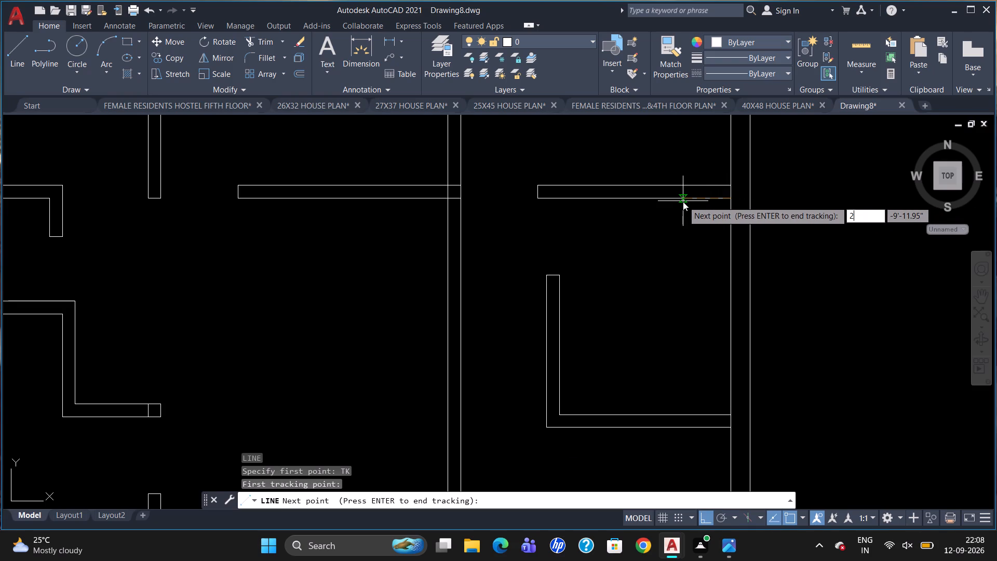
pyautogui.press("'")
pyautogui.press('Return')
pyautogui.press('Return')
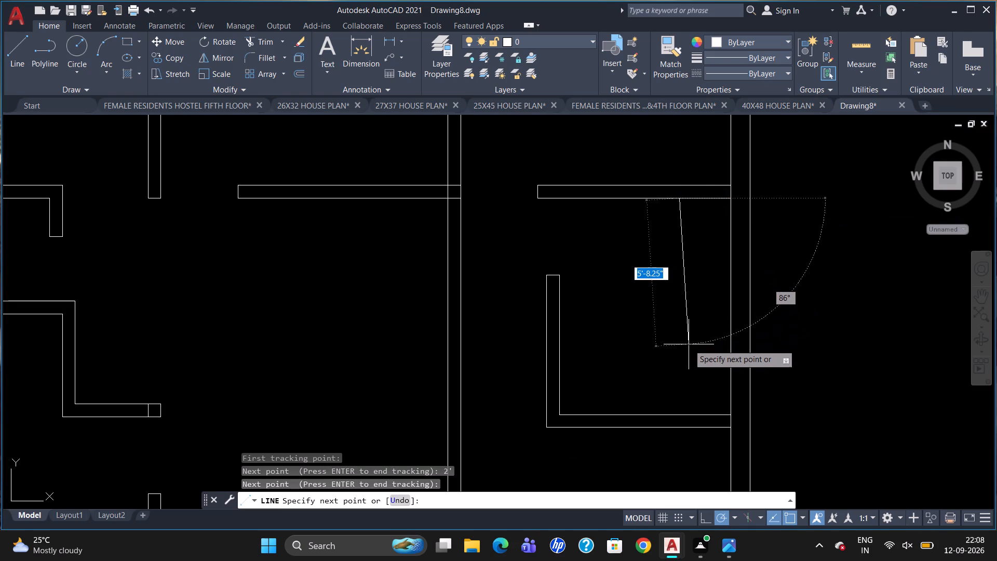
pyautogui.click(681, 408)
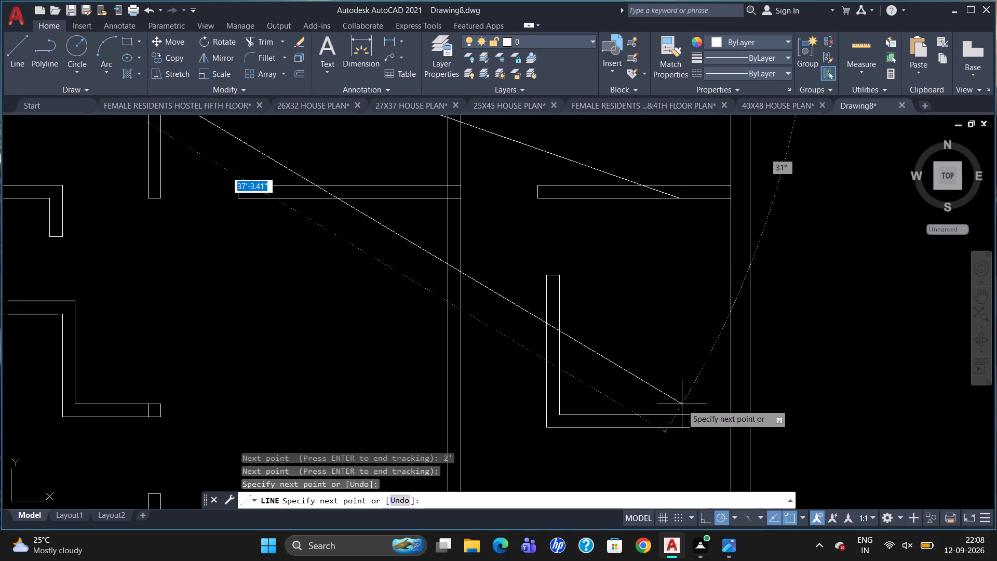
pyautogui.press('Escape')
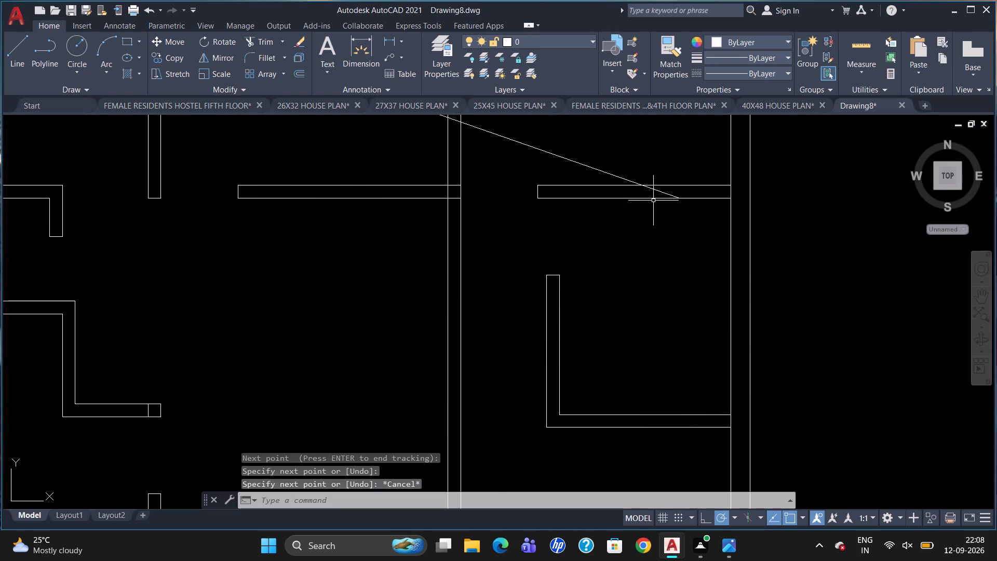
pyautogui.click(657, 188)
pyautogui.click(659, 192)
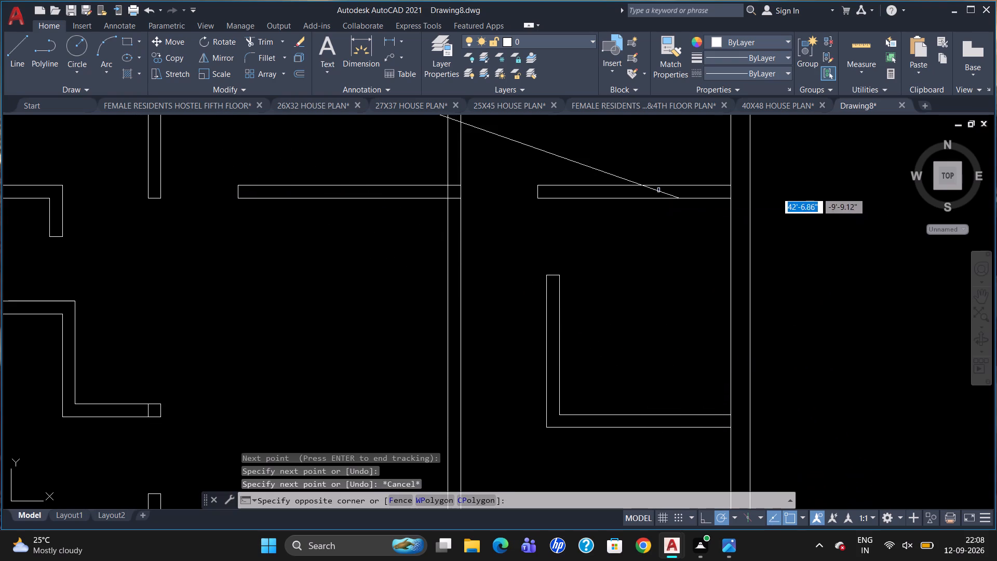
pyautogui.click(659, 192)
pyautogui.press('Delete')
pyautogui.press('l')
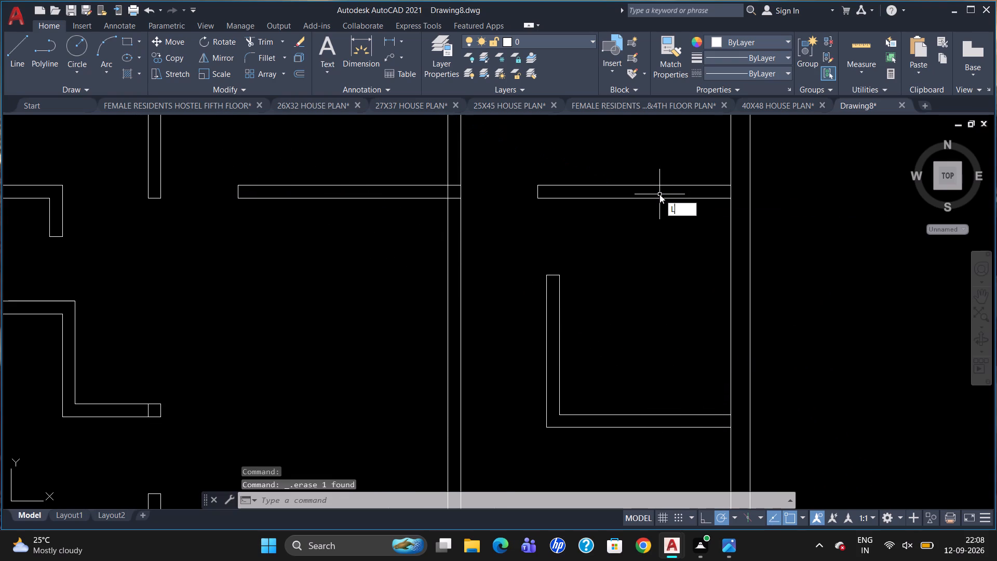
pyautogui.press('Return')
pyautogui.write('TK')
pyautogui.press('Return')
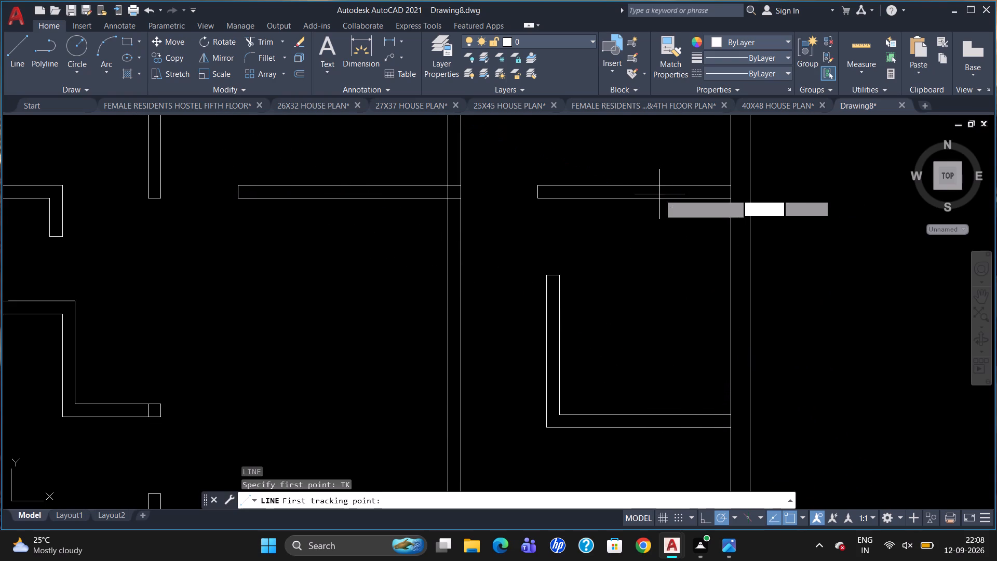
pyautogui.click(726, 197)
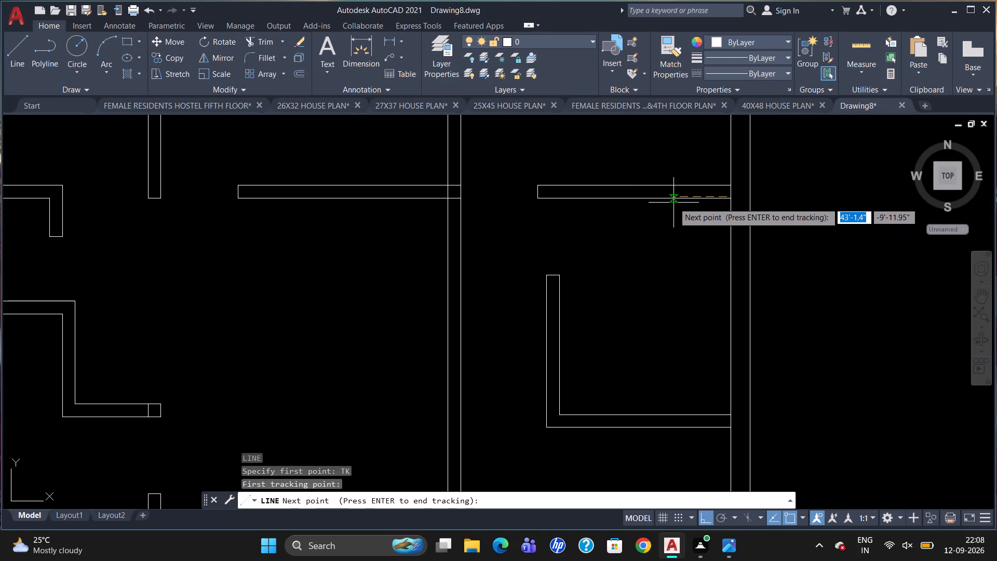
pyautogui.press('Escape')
# Draw a vertical line 2' inside the right exterior wall, from the small room's upper wall down to its bottom wall.
pyautogui.press('l')
pyautogui.press('Return')
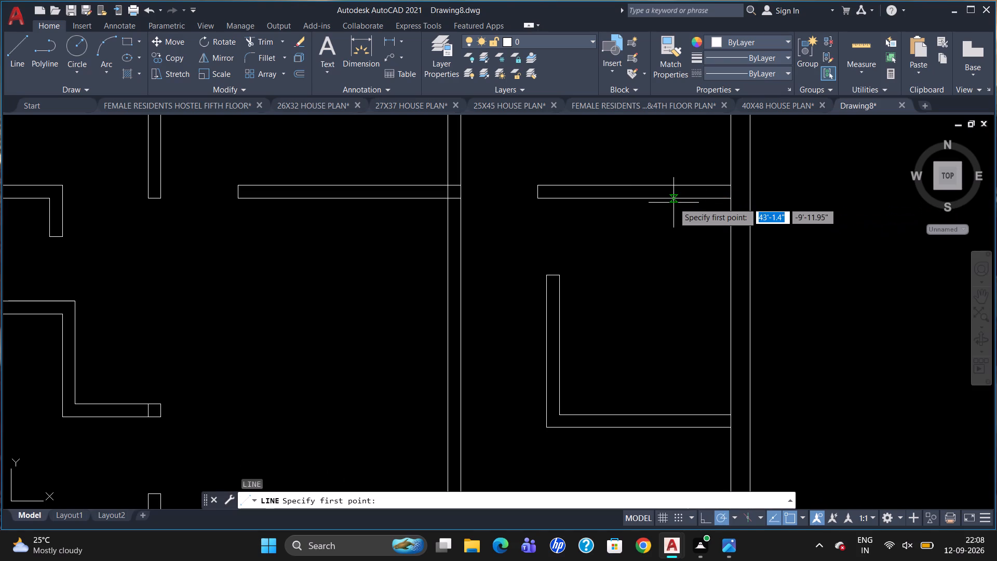
pyautogui.write('TK')
pyautogui.press('Return')
pyautogui.click(728, 200)
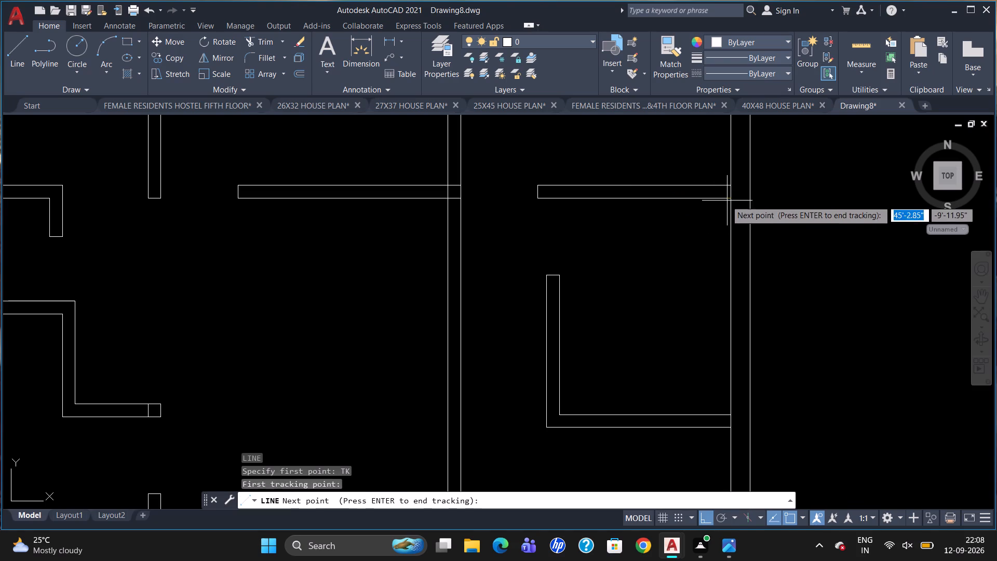
pyautogui.write("2'")
pyautogui.press('Return')
pyautogui.press('Return')
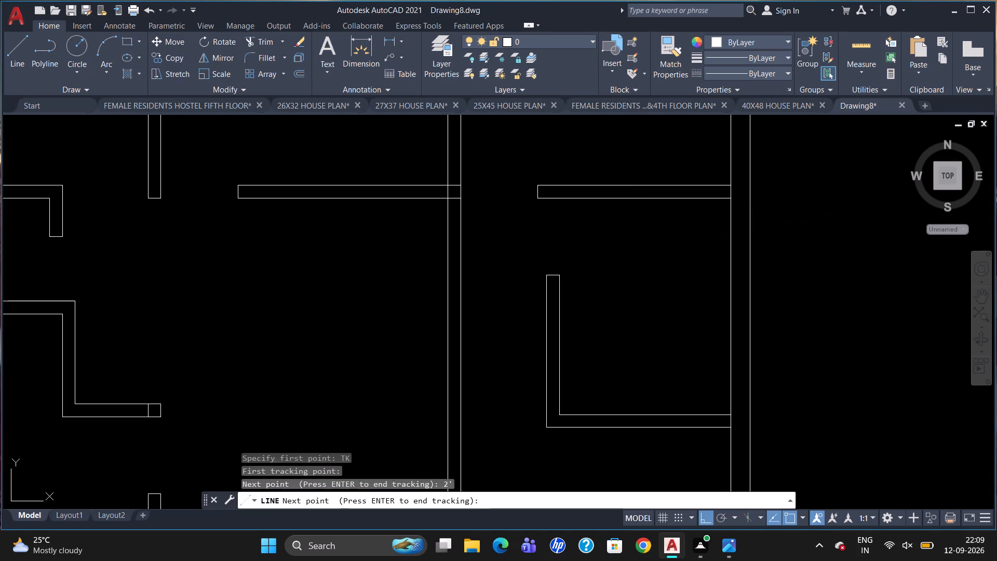
pyautogui.click(681, 411)
pyautogui.press('Escape')
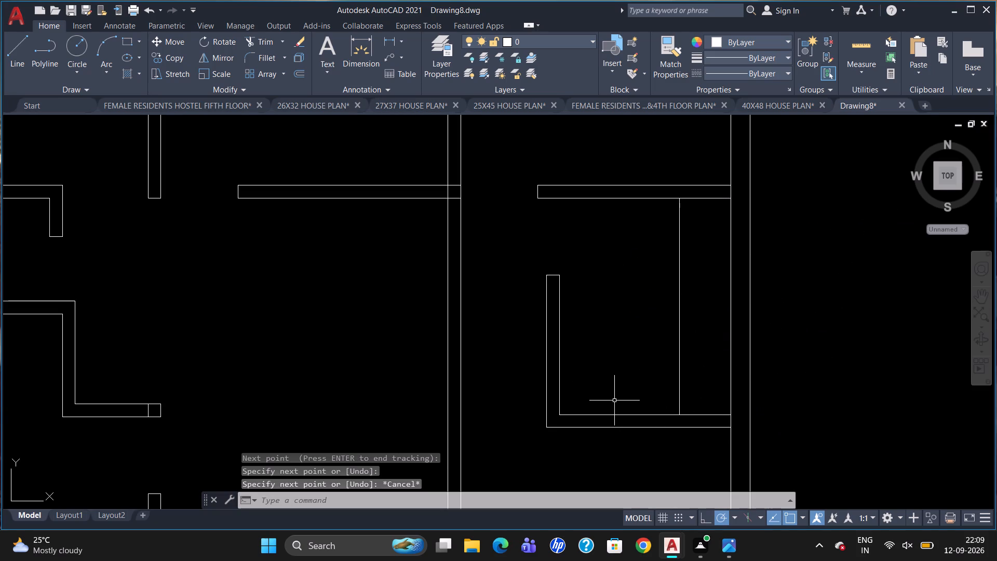
# Draw a horizontal line 2' above the small room's bottom wall, from its left wall across to the new vertical line.
pyautogui.press('l')
pyautogui.press('Return')
pyautogui.write('TK')
pyautogui.press('Return')
pyautogui.click(560, 409)
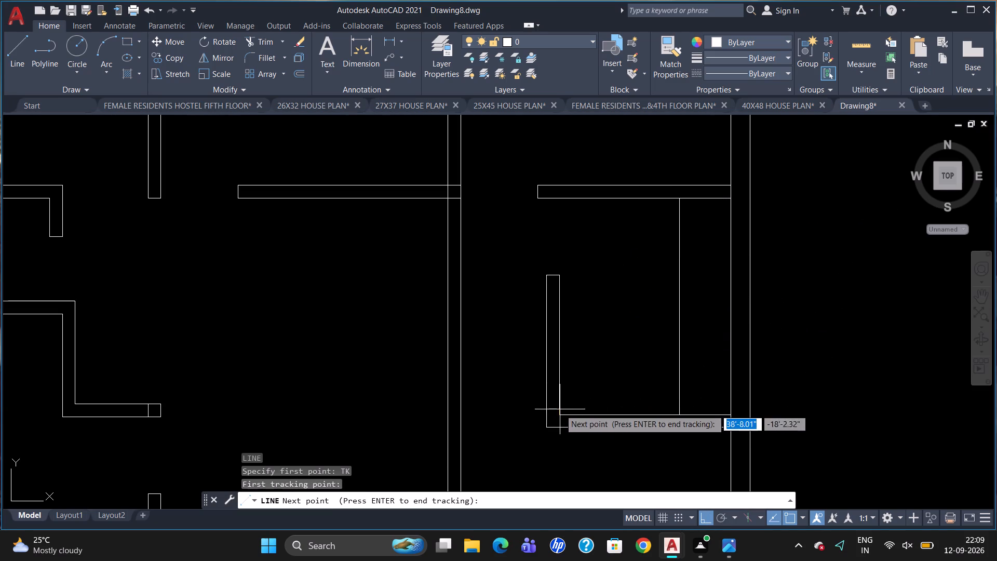
pyautogui.write("2'")
pyautogui.press('Return')
pyautogui.press('Return')
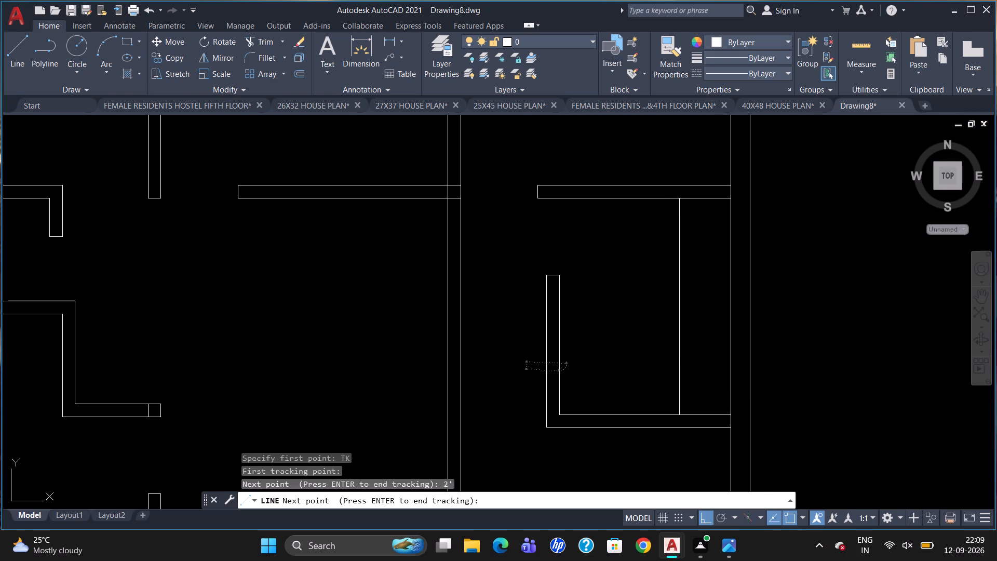
pyautogui.click(681, 358)
pyautogui.press('Escape')
# Trim the overhanging ends of the two 2' offset lines in the small room so they meet in a clean corner.
pyautogui.press('r')
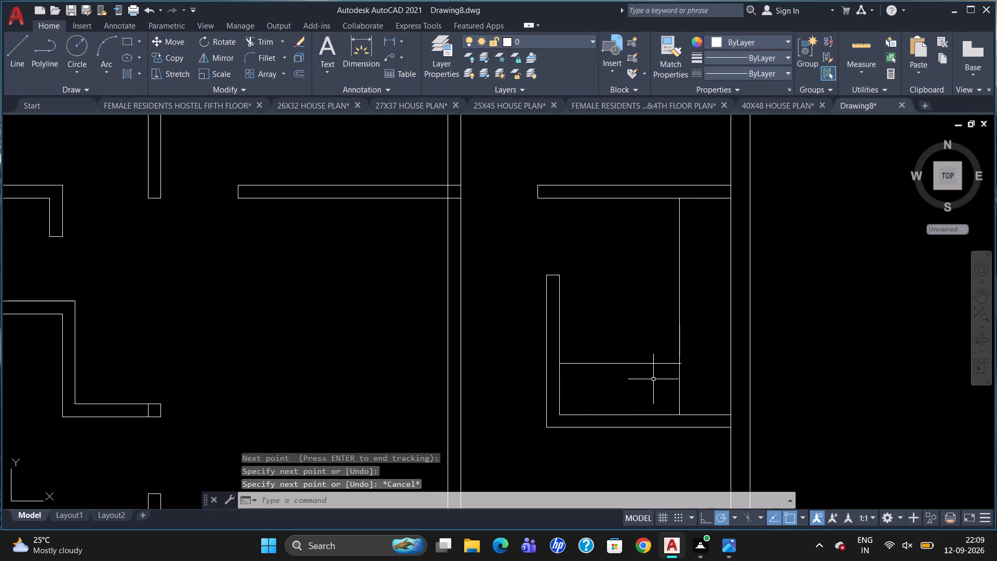
pyautogui.press('BackSpace')
pyautogui.write('TR')
pyautogui.press('Return')
pyautogui.press('Return')
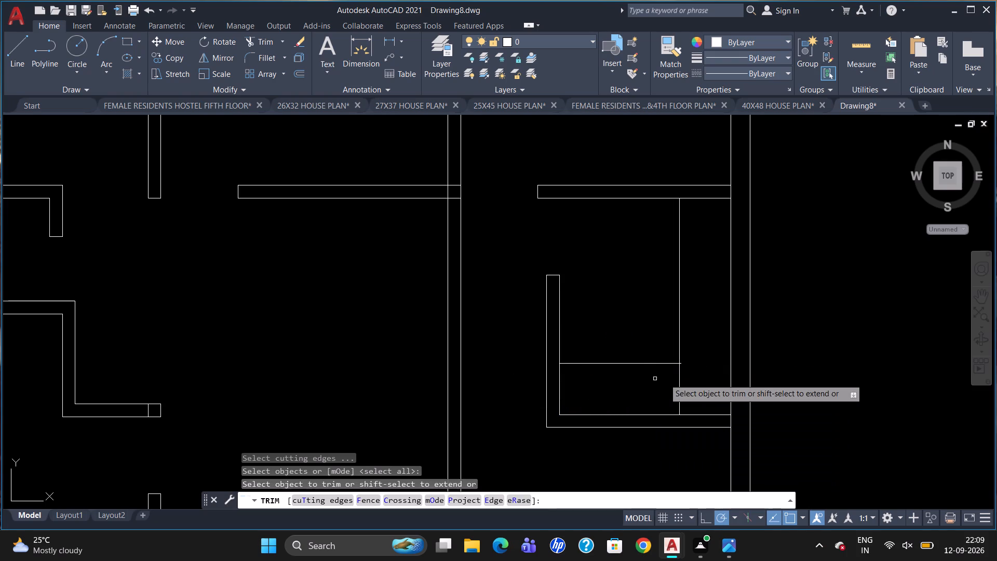
pyautogui.scroll(2, 671, 375)
pyautogui.click(691, 373)
pyautogui.click(695, 347)
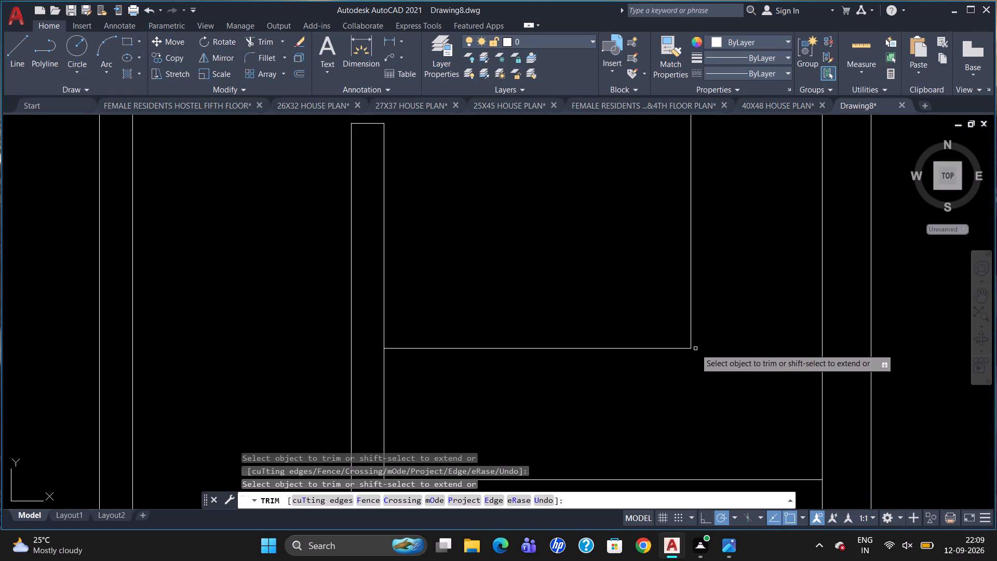
pyautogui.press('Escape')
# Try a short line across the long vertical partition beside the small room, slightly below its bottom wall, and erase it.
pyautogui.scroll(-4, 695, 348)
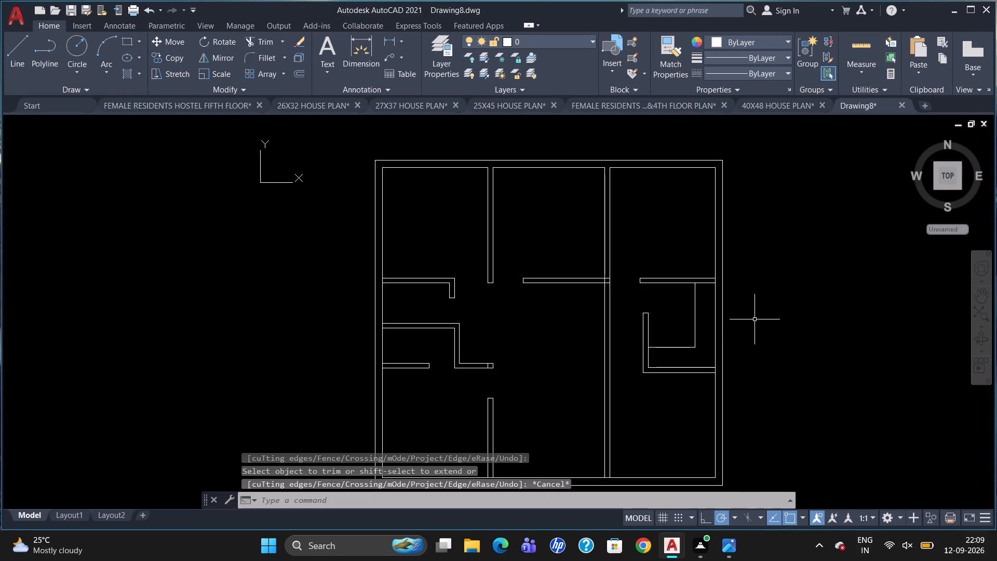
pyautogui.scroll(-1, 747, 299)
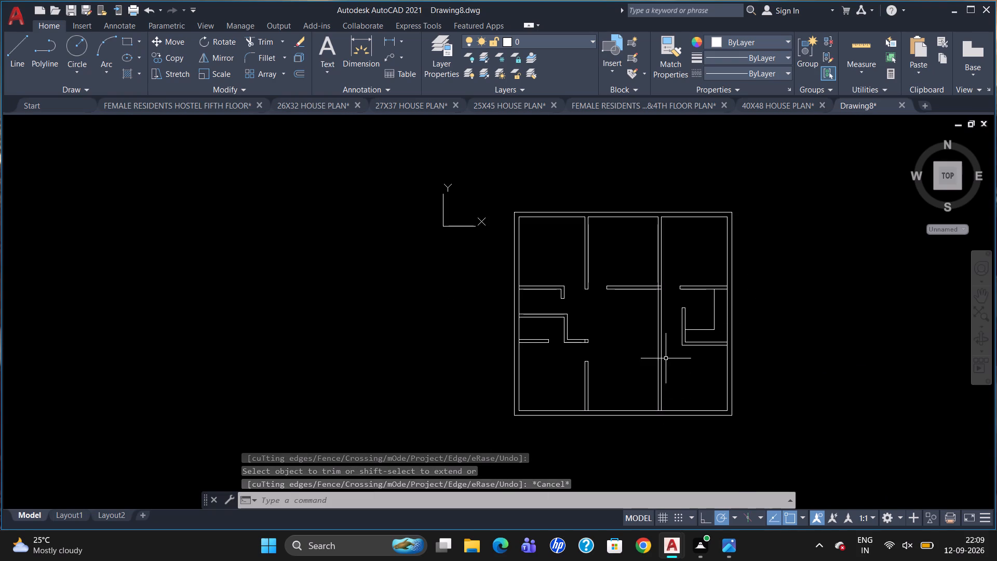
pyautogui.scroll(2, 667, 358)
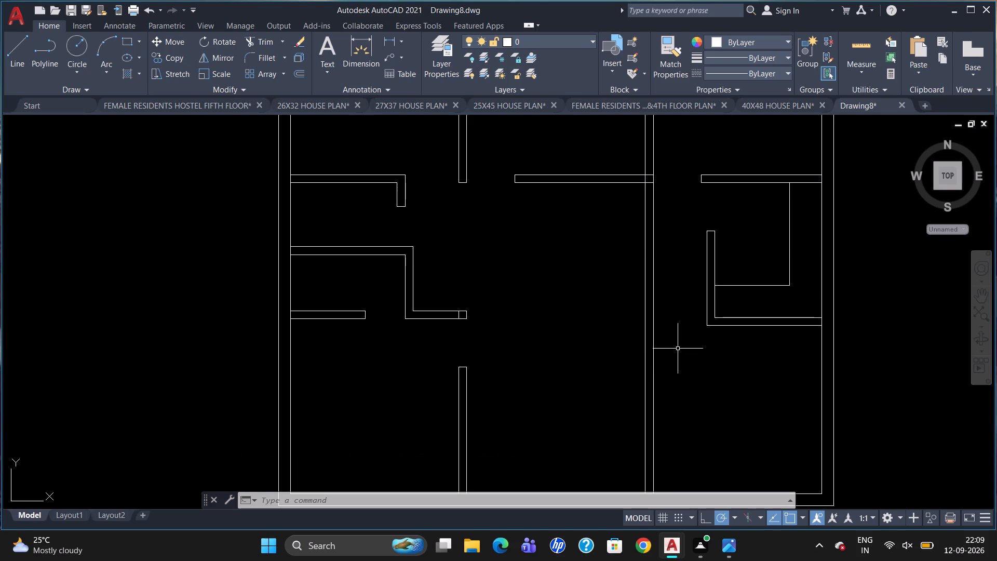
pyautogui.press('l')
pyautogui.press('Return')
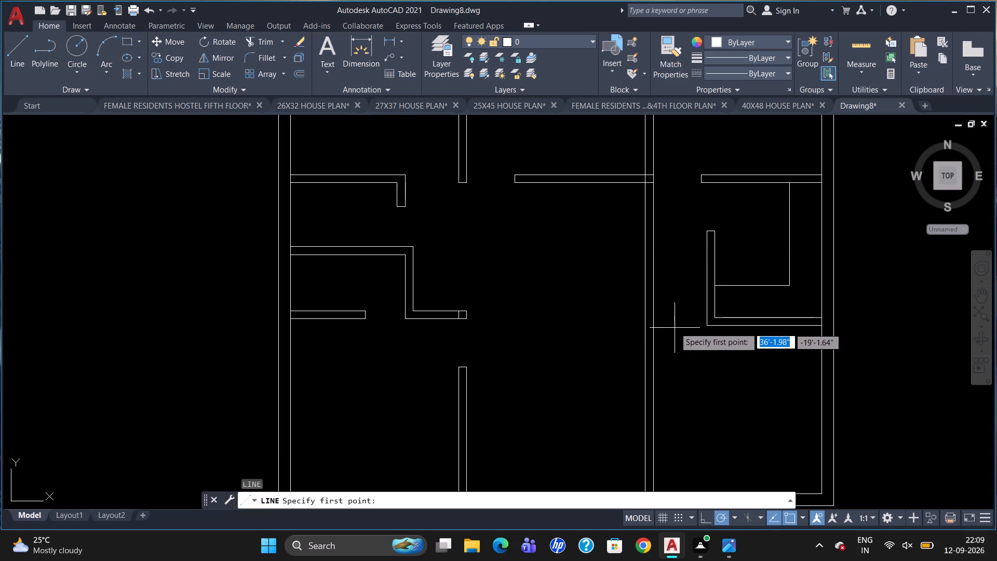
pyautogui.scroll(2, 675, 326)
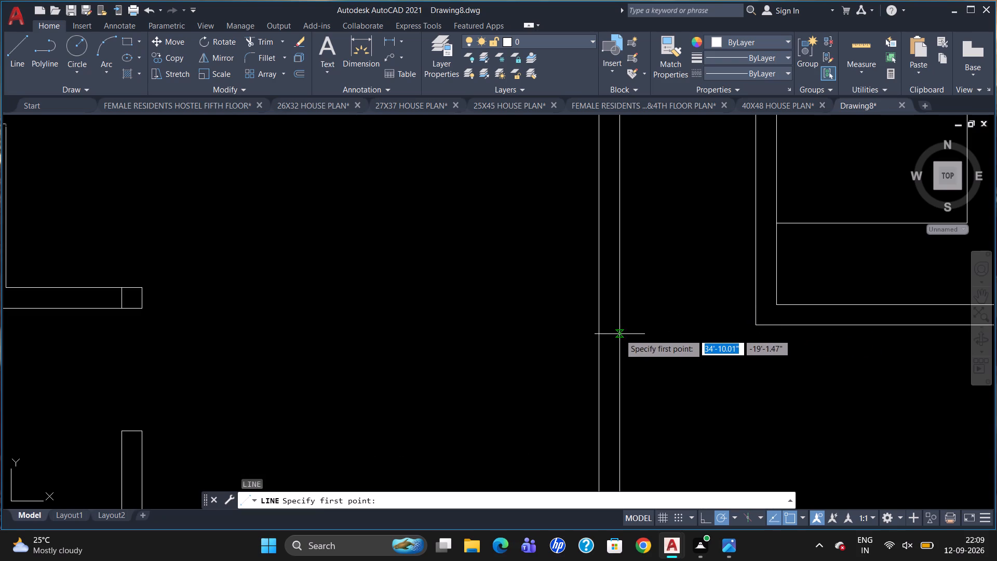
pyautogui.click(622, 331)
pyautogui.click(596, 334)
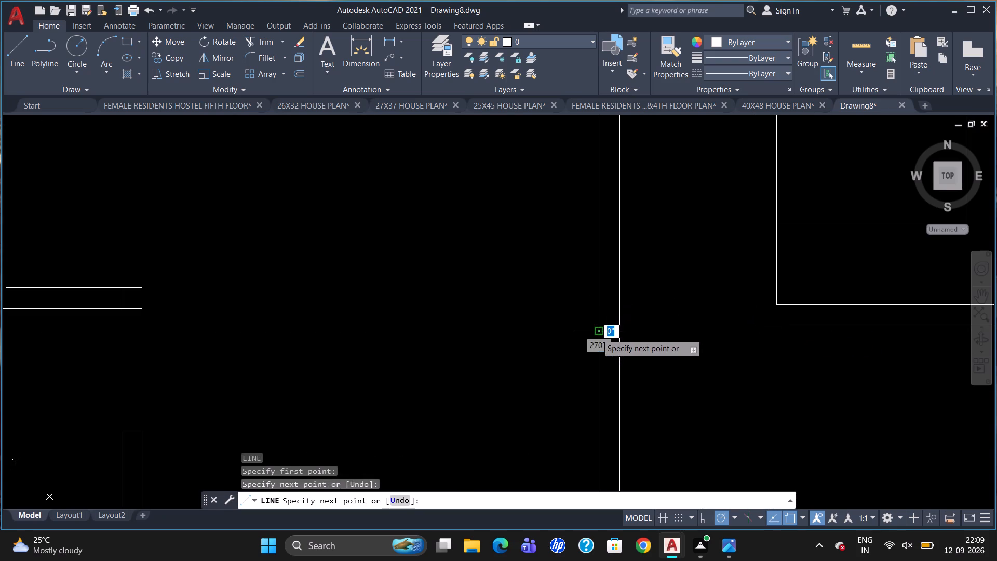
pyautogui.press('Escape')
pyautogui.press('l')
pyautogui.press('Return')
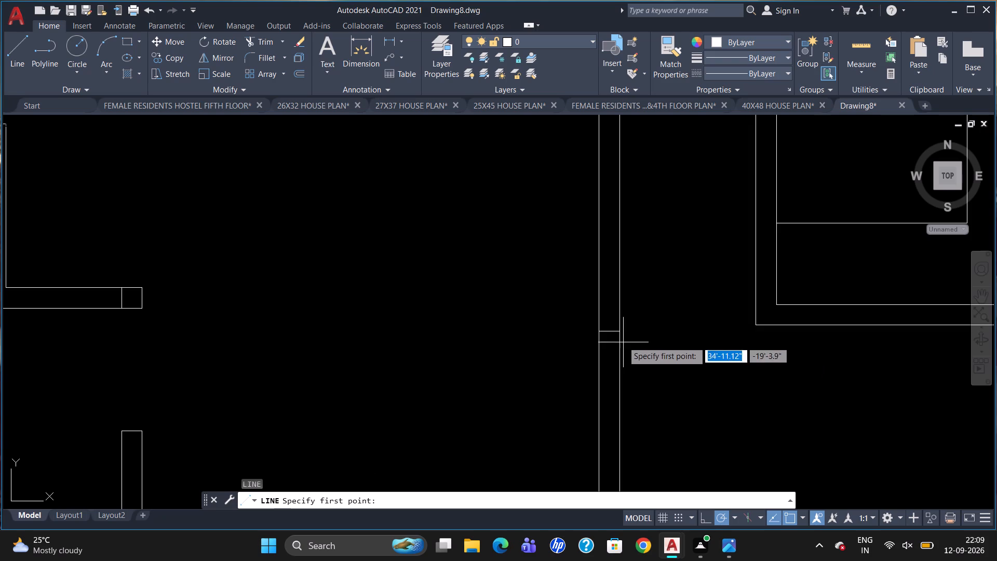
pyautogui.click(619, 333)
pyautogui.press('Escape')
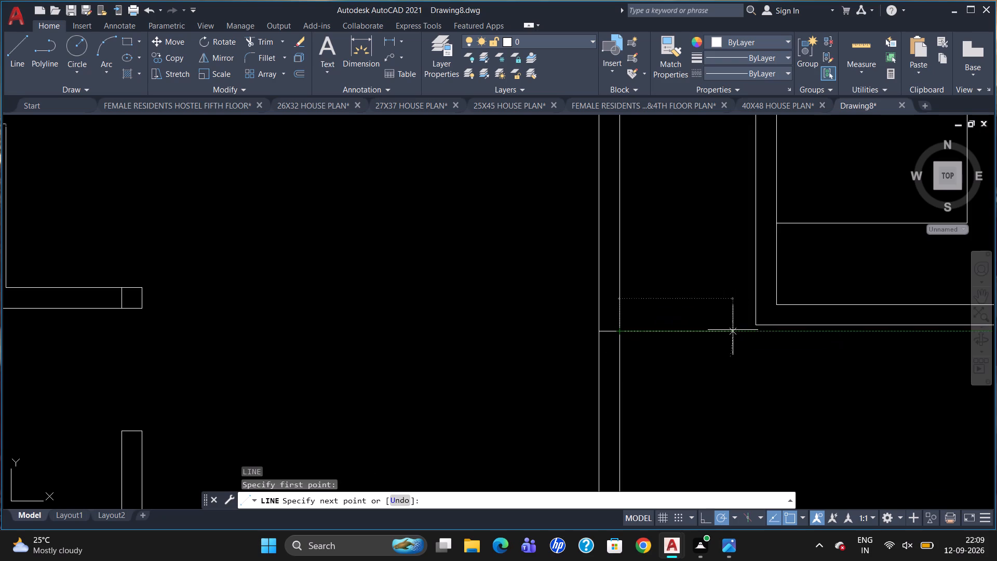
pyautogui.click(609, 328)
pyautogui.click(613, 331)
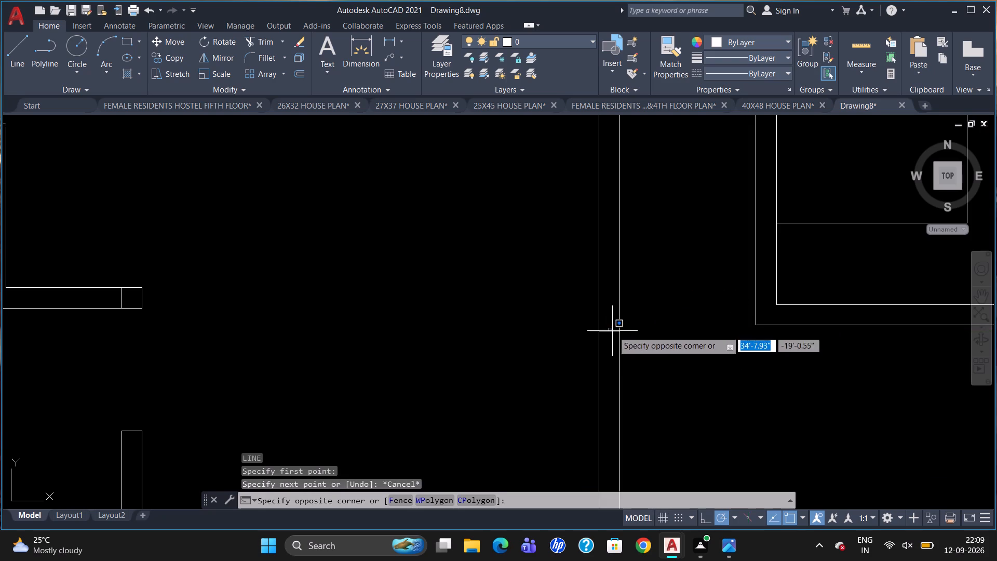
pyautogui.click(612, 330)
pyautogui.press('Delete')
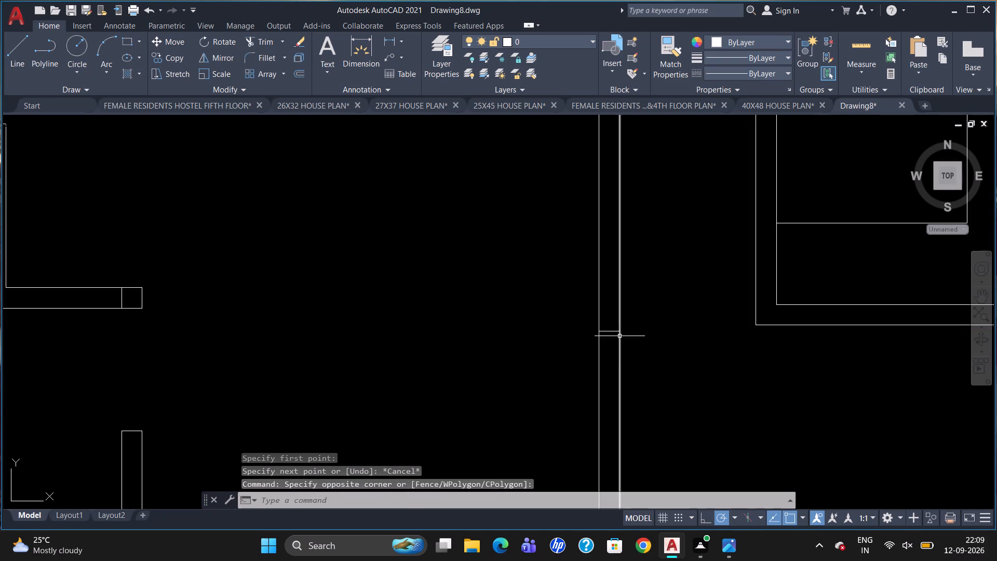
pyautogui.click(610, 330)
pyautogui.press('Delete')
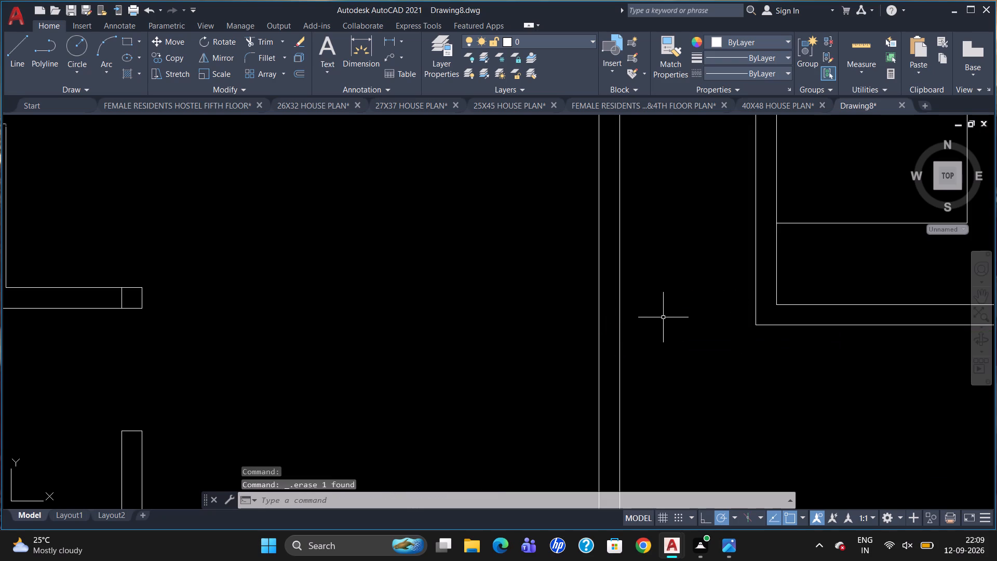
# Draw a horizontal line from the small room's lower left outer corner to the far line of the long vertical partition.
pyautogui.press('l')
pyautogui.press('Return')
pyautogui.click(751, 324)
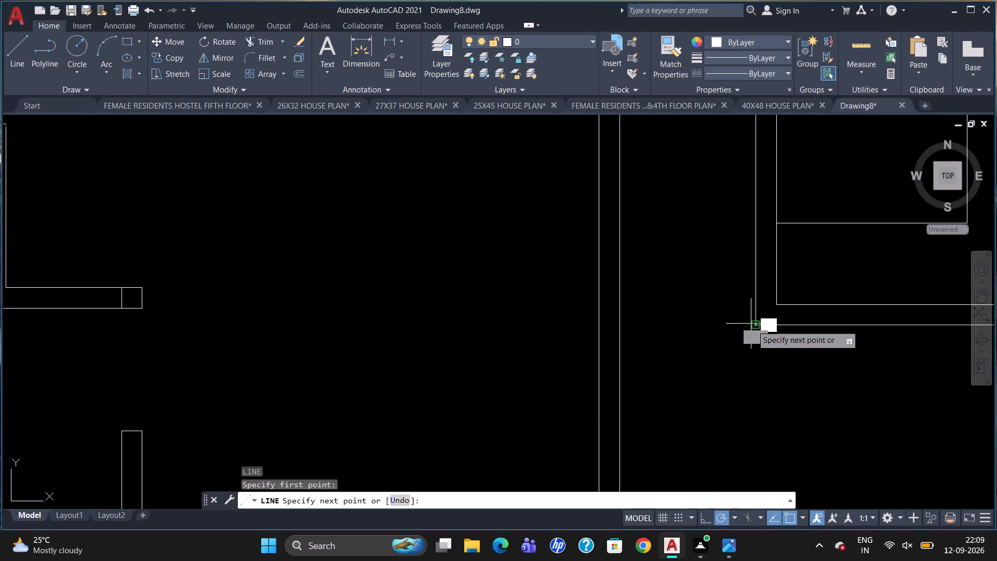
pyautogui.click(603, 324)
pyautogui.press('Escape')
# Trim the horizontal line between the long vertical partition and the small room, keeping only the jamb across the partition.
pyautogui.press('t')
pyautogui.press('r')
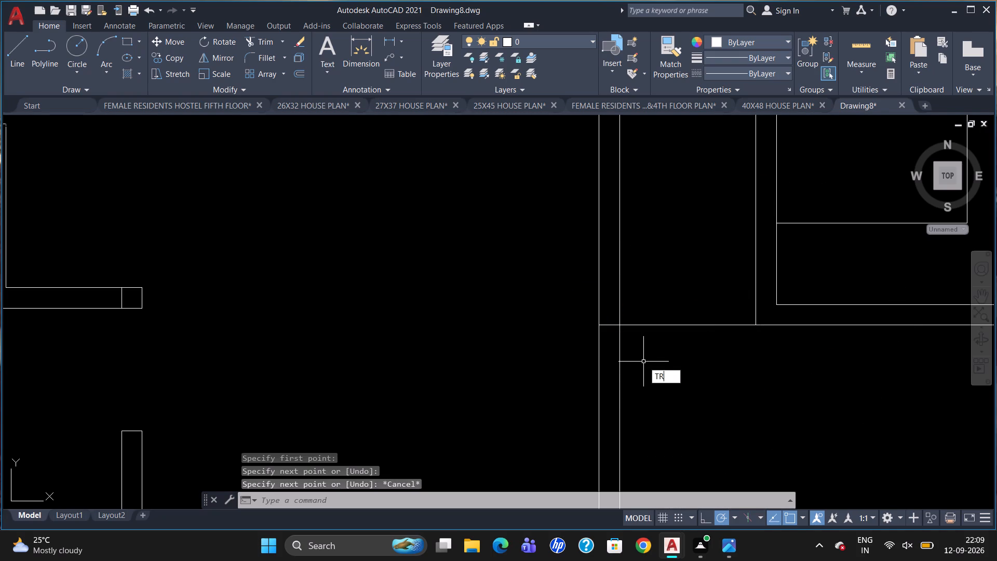
pyautogui.press('Return')
pyautogui.press('Return')
pyautogui.click(677, 324)
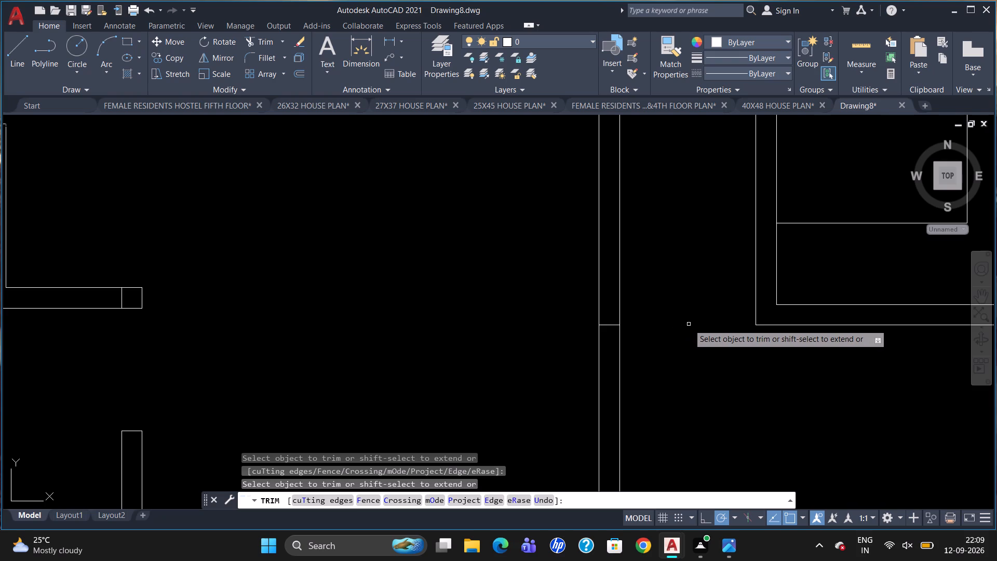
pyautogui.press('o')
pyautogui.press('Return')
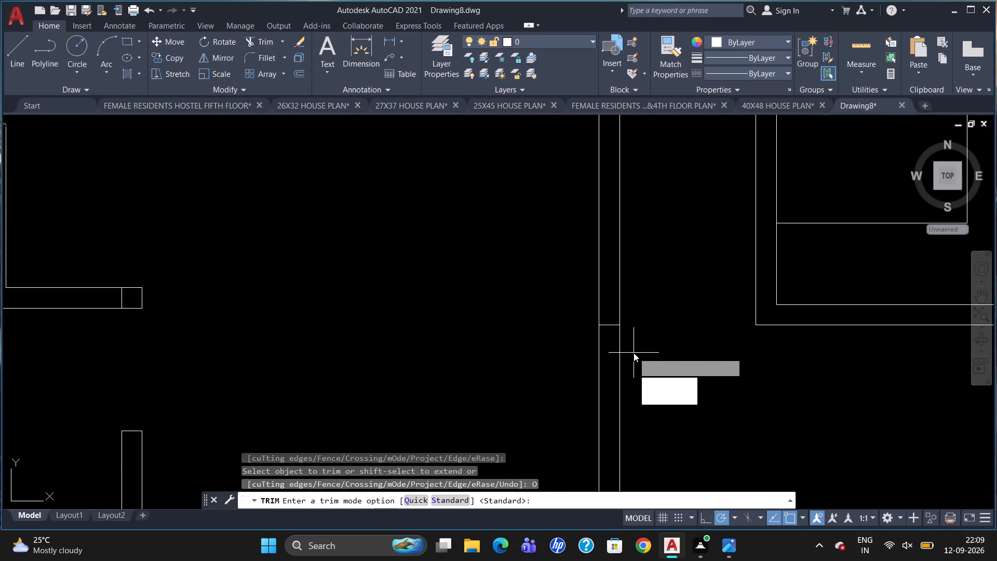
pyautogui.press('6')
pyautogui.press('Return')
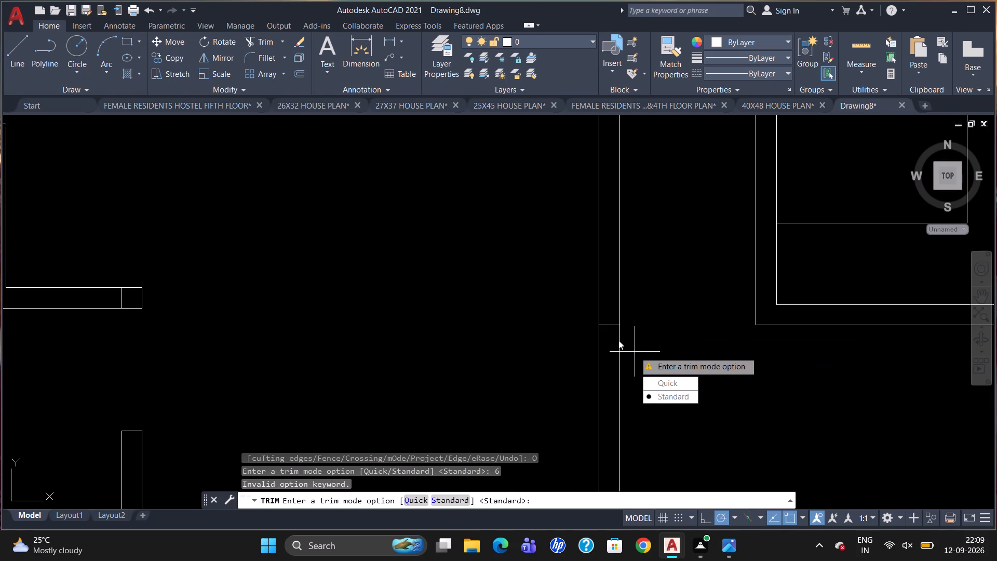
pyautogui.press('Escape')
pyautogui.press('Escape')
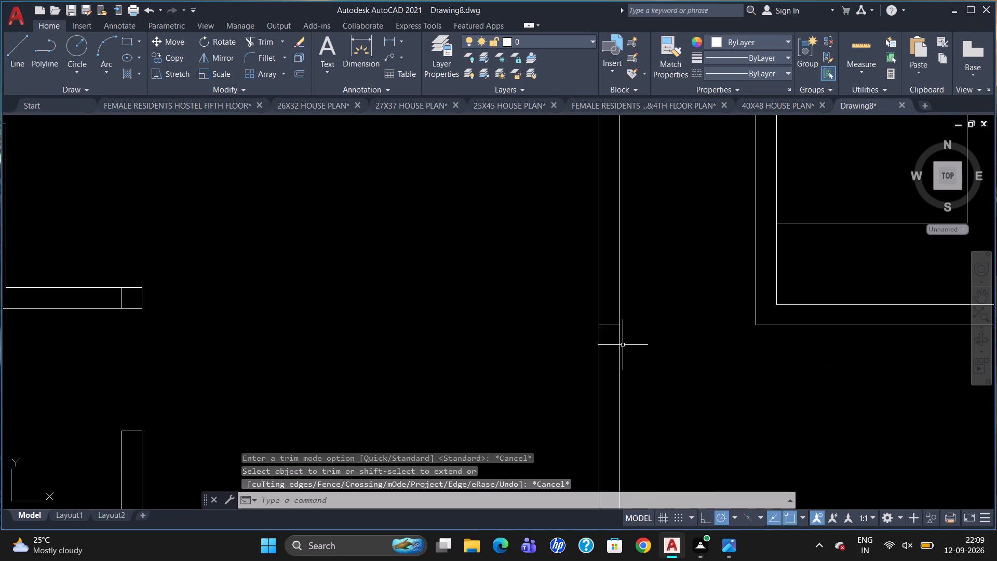
# Offset the short jamb line across the long vertical partition 6" upward.
pyautogui.press('o')
pyautogui.press('Return')
pyautogui.press('5')
pyautogui.press('BackSpace')
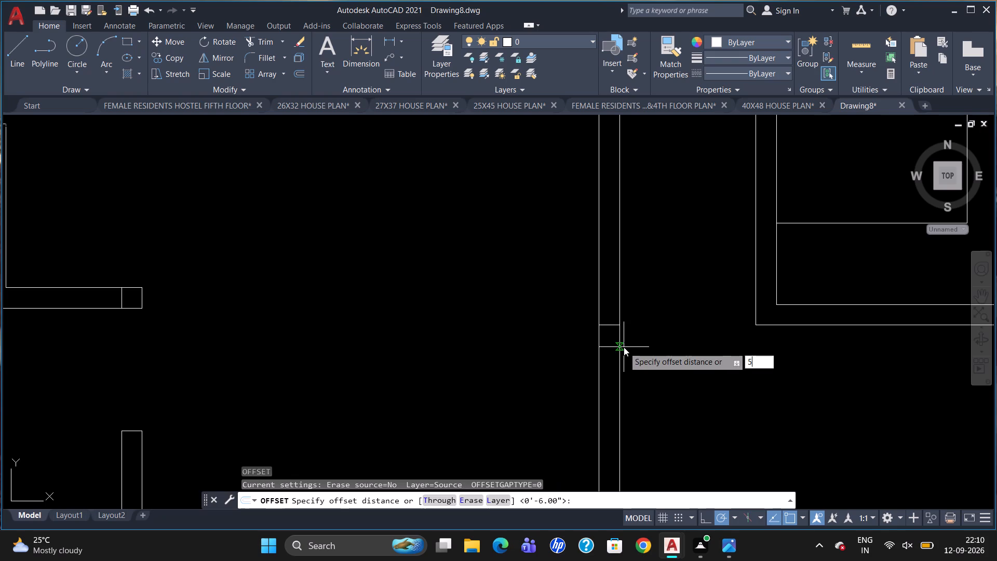
pyautogui.press('6')
pyautogui.press('Return')
pyautogui.click(613, 325)
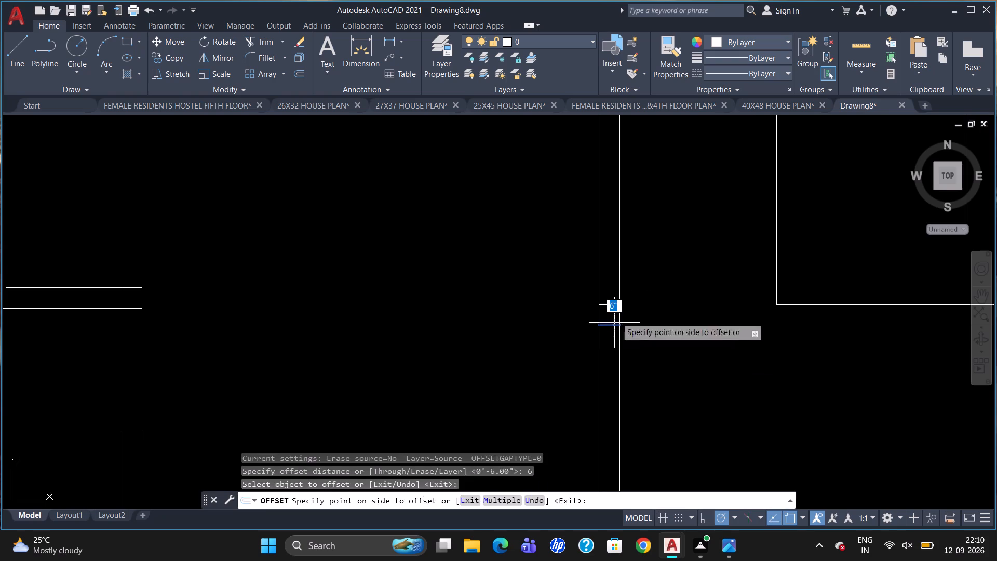
pyautogui.click(624, 292)
pyautogui.scroll(-2, 677, 298)
pyautogui.scroll(-1, 721, 335)
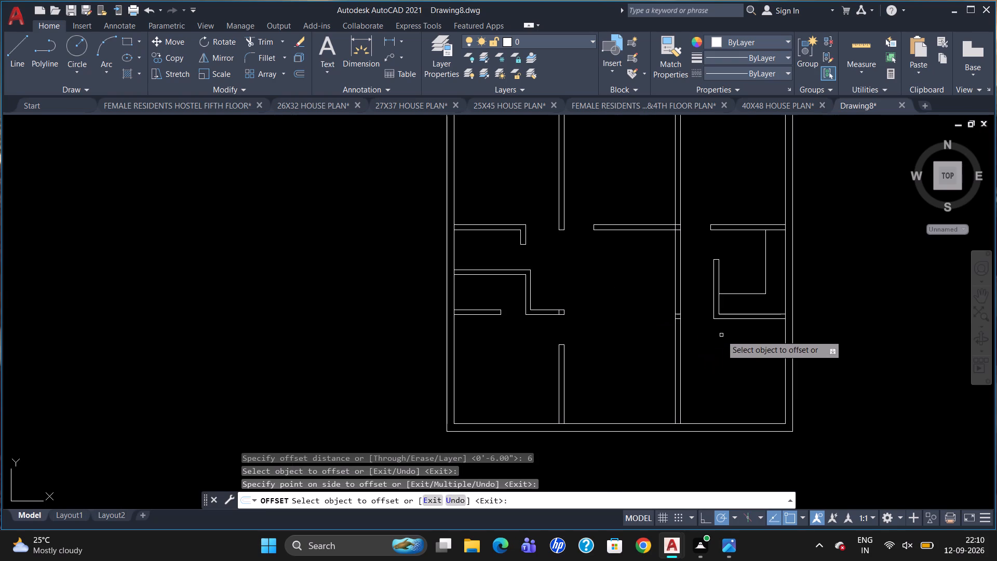
pyautogui.scroll(-1, 762, 319)
pyautogui.scroll(1, 701, 404)
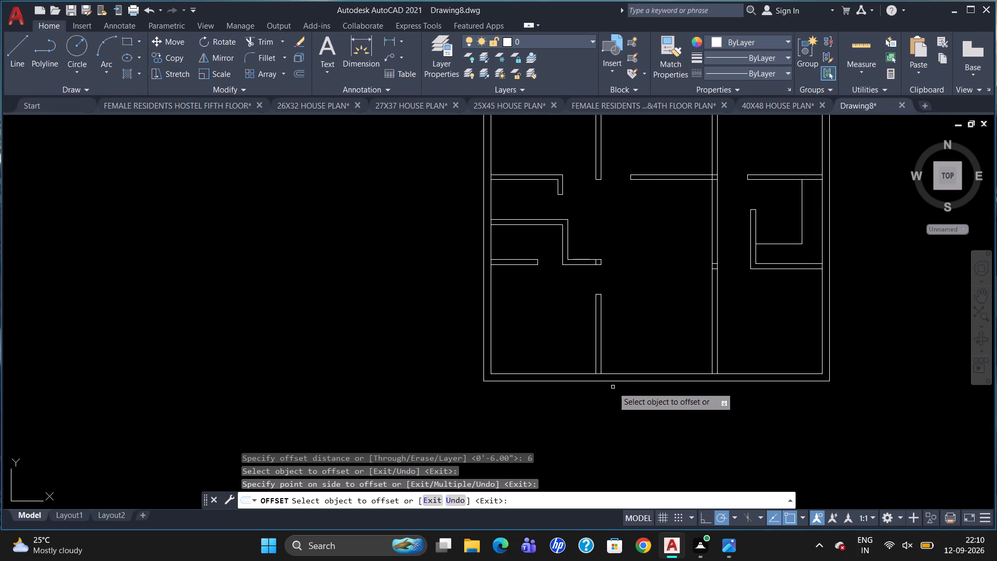
pyautogui.scroll(1, 614, 397)
pyautogui.press('Escape')
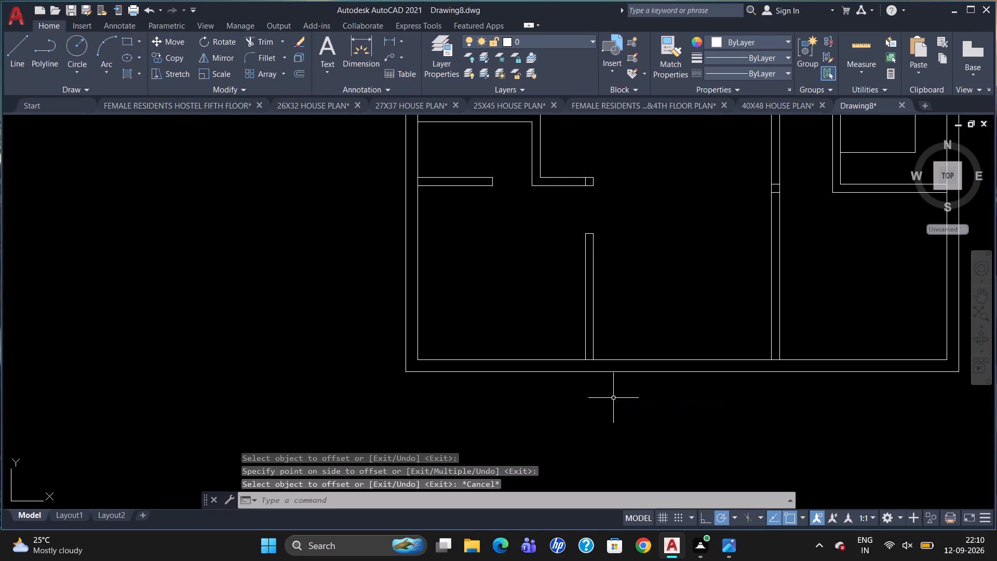
# Draw a short vertical line across the bottom exterior wall, in line with the right face of the lower middle partition.
pyautogui.press('l')
pyautogui.press('Return')
pyautogui.moveTo(595, 362); pyautogui.dragTo(597, 371)
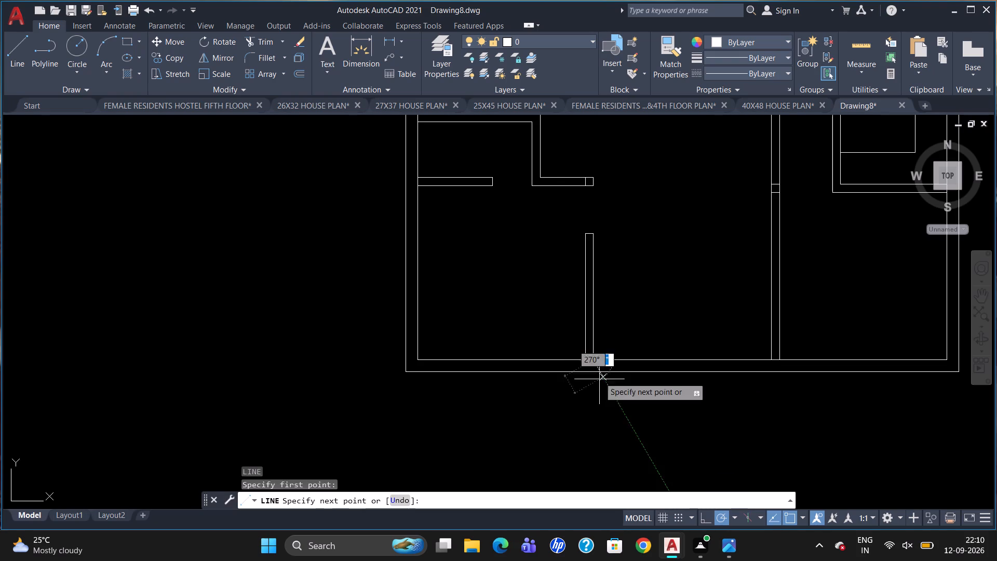
pyautogui.click(594, 375)
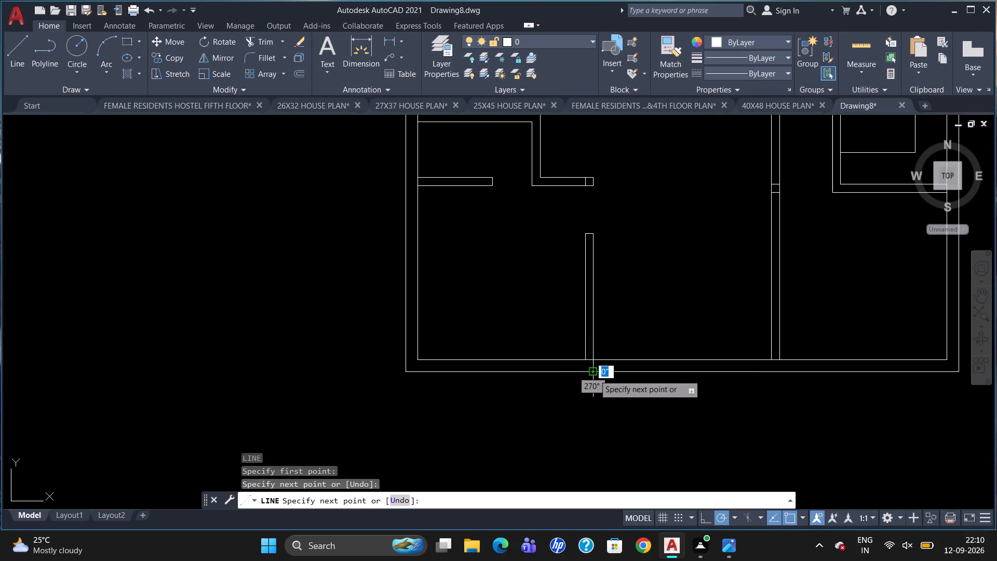
pyautogui.press('Escape')
# Offset the short jamb line in the bottom exterior wall 3'6" to the right to mark the entrance width.
pyautogui.press('o')
pyautogui.press('Return')
pyautogui.press('3')
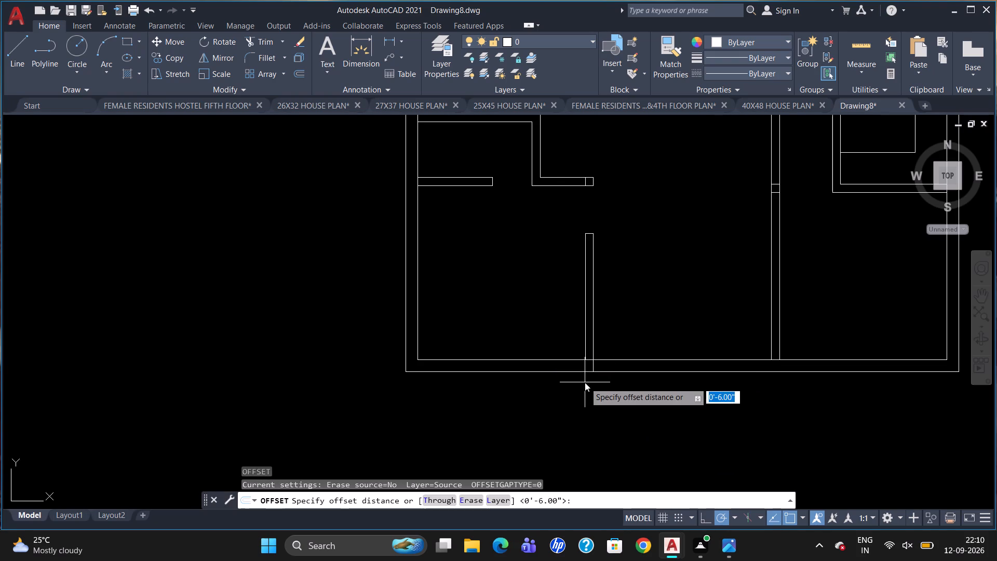
pyautogui.press("'")
pyautogui.write('6"')
pyautogui.press('Return')
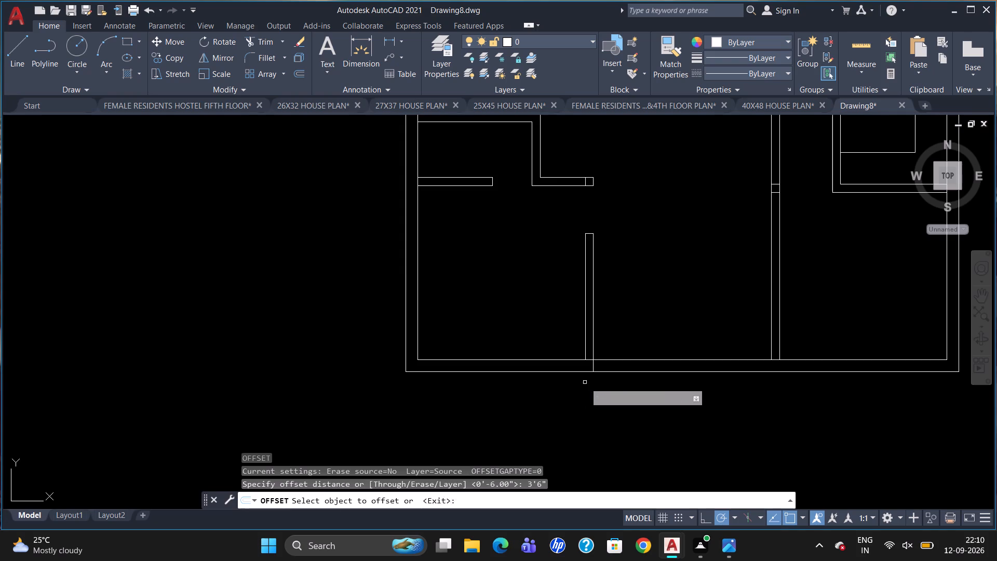
pyautogui.click(595, 367)
pyautogui.click(657, 371)
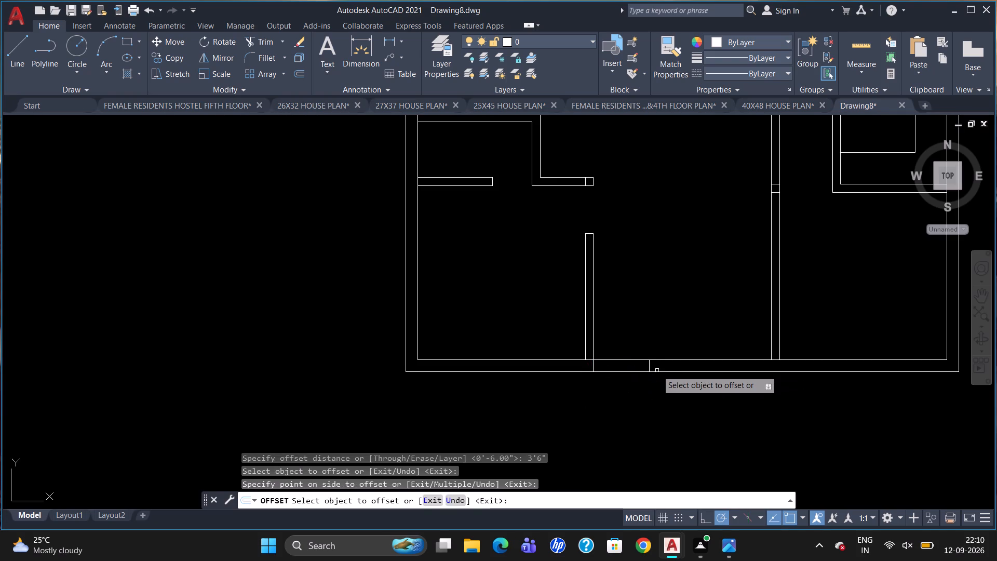
pyautogui.press('Escape')
# Trim the inner line of the bottom exterior wall between the two entrance jambs.
pyautogui.write('TR')
pyautogui.press('Return')
pyautogui.press('Return')
pyautogui.click(624, 362)
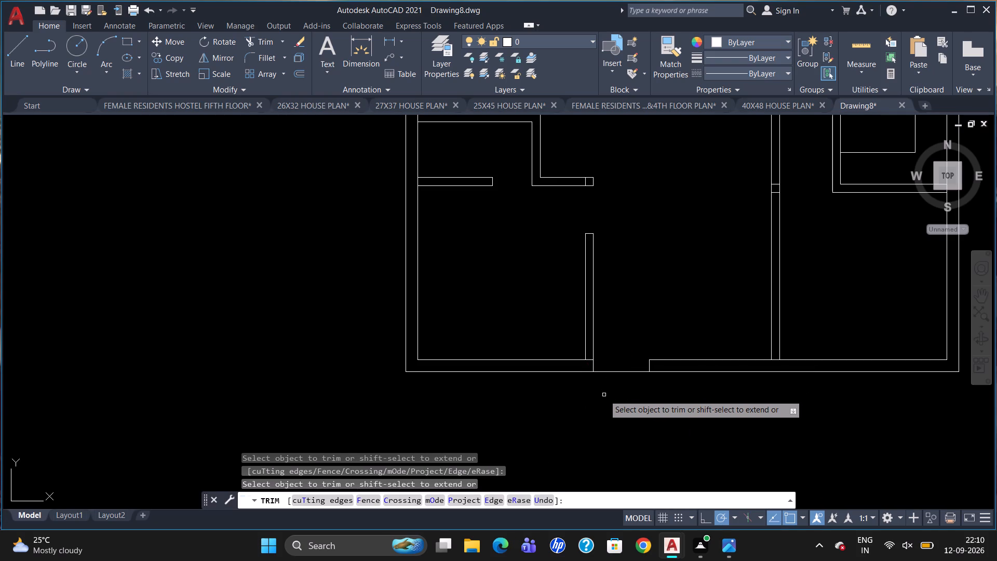
pyautogui.press('Escape')
# Draw a rectangle for the entrance steps just outside the bottom wall, spanning the full 3'6" width of the opening.
pyautogui.write('REC')
pyautogui.press('Return')
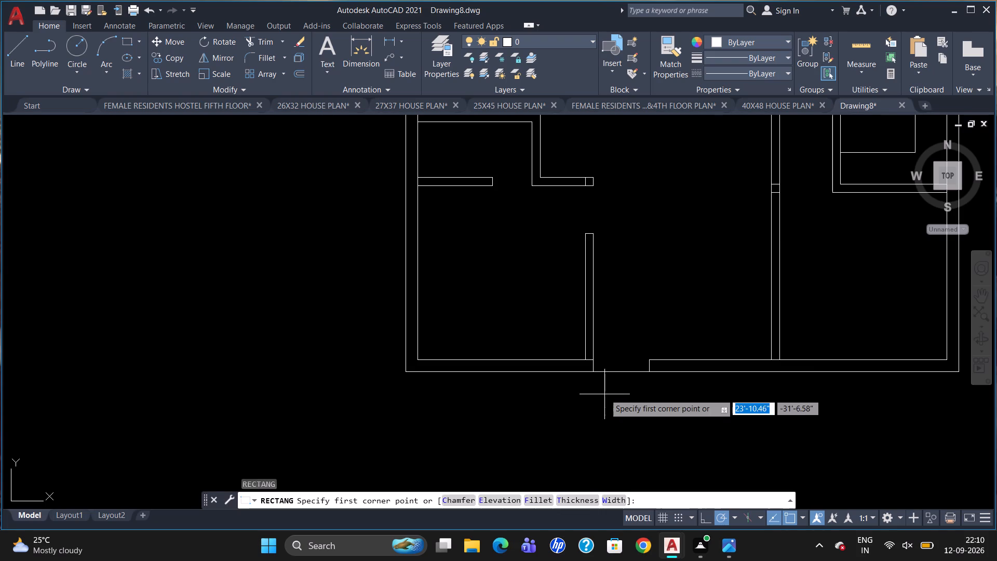
pyautogui.click(593, 376)
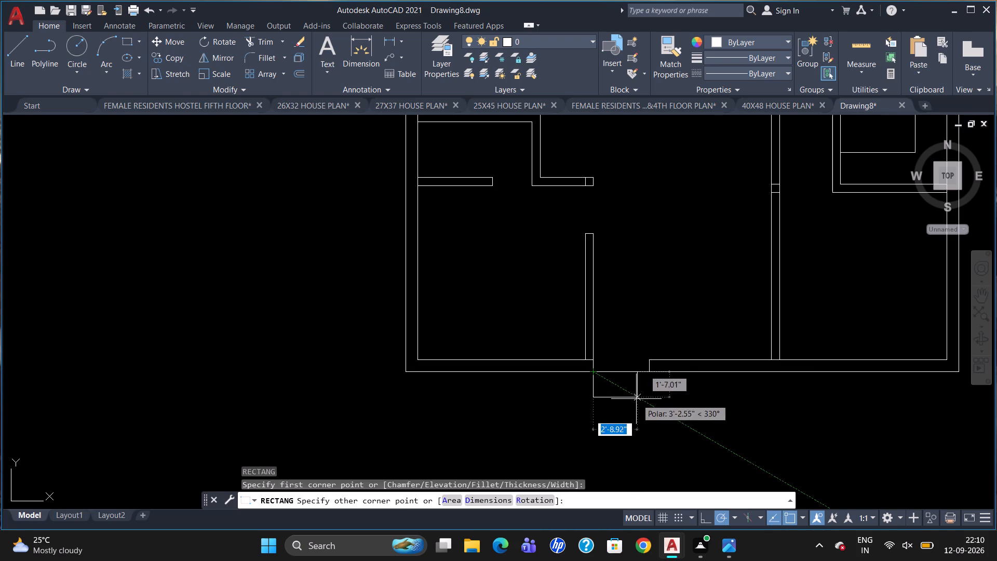
pyautogui.click(650, 393)
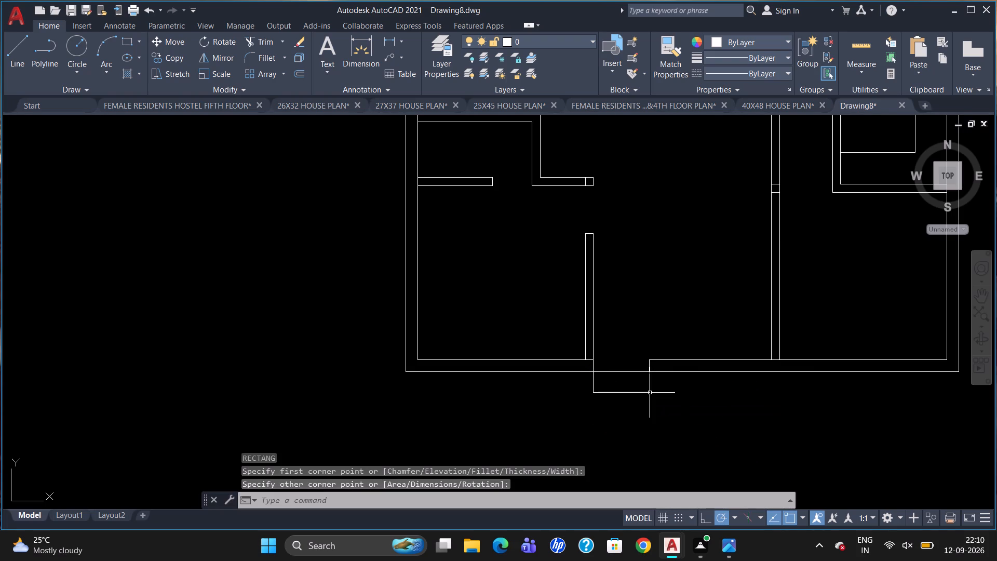
pyautogui.press('Escape')
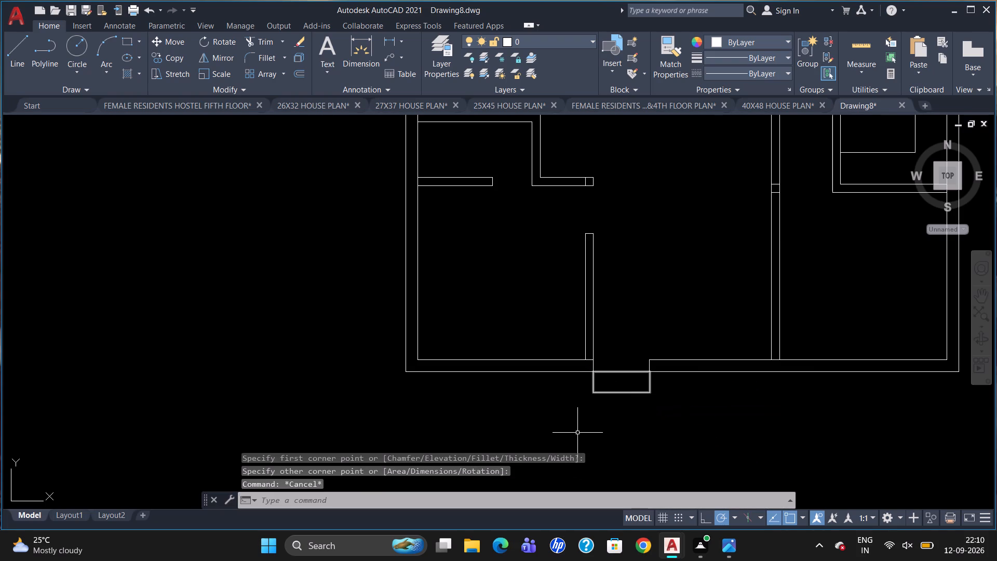
# Draw a horizontal line across the entrance step rectangle between the midpoints of its two short sides.
pyautogui.press('l')
pyautogui.press('Return')
pyautogui.scroll(1, 624, 409)
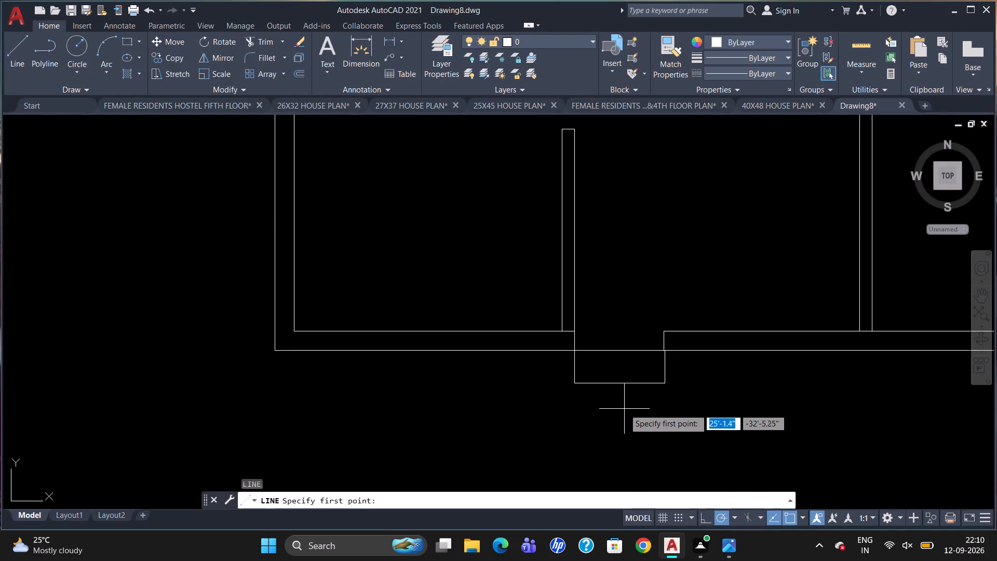
pyautogui.scroll(1, 624, 409)
pyautogui.click(689, 340)
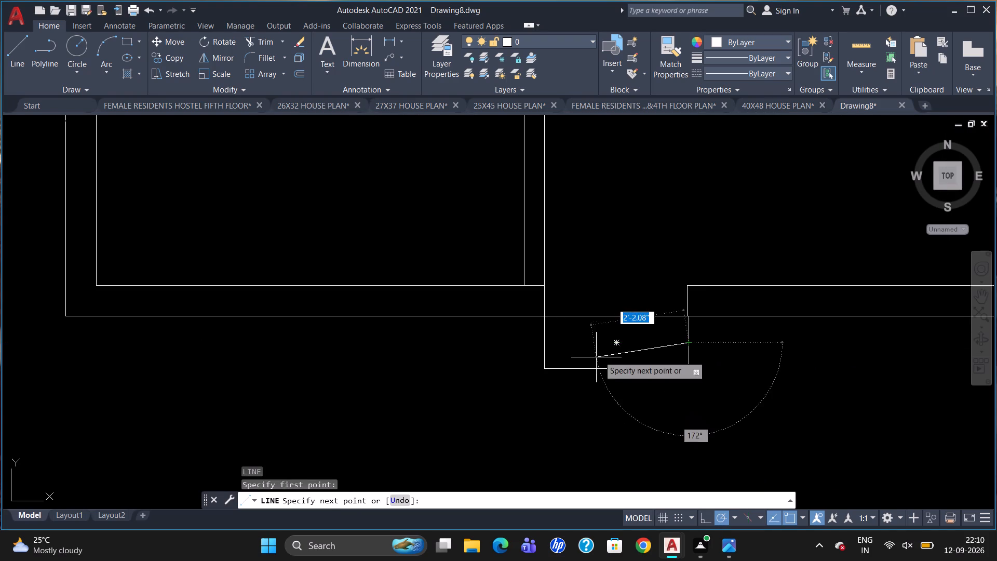
pyautogui.click(545, 341)
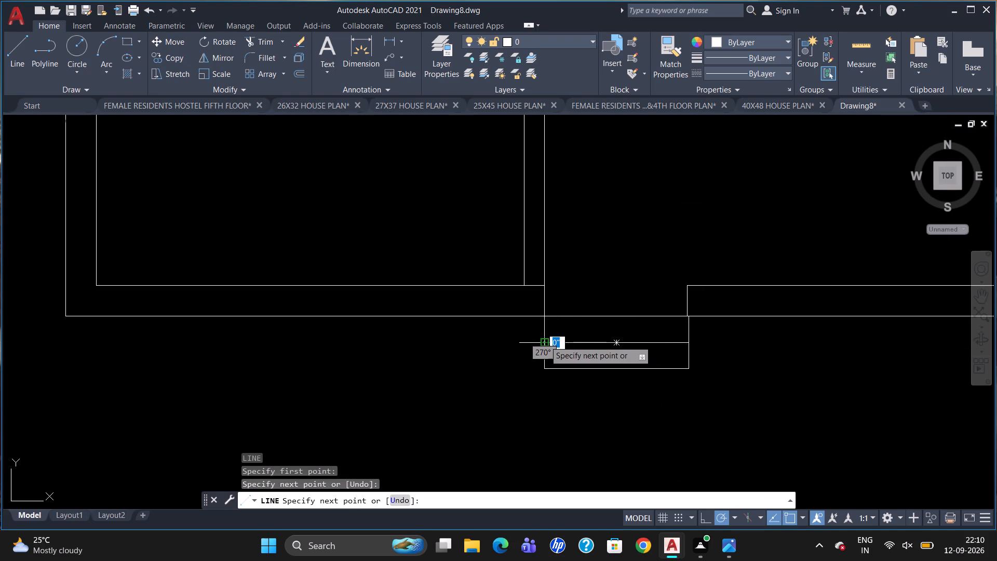
pyautogui.press('Escape')
# Draw a line 3' up from the bottom wall's inner face, right of the entrance, and about 6'8" across to the long vertical partition.
pyautogui.scroll(-3, 547, 354)
pyautogui.scroll(-1, 686, 369)
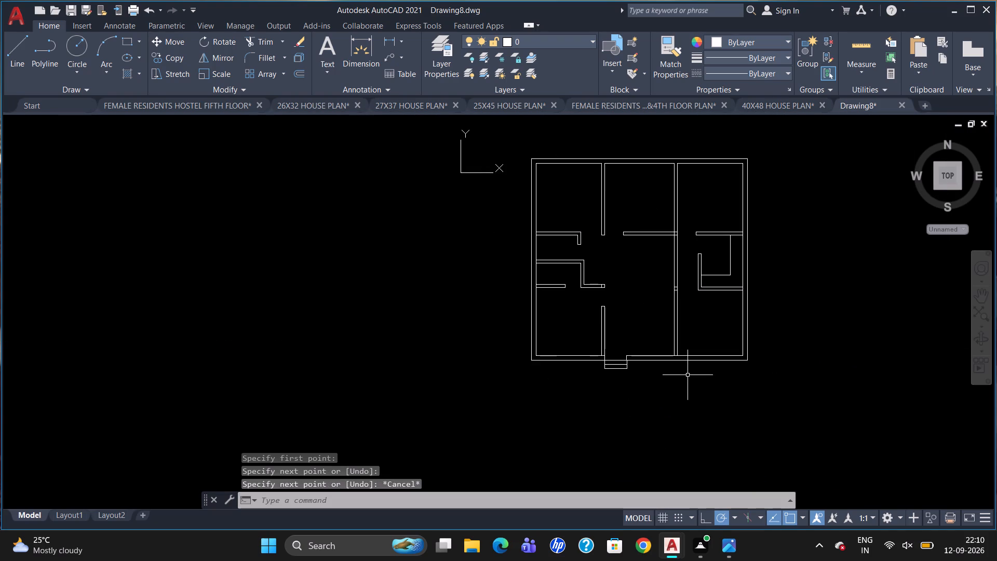
pyautogui.scroll(1, 639, 354)
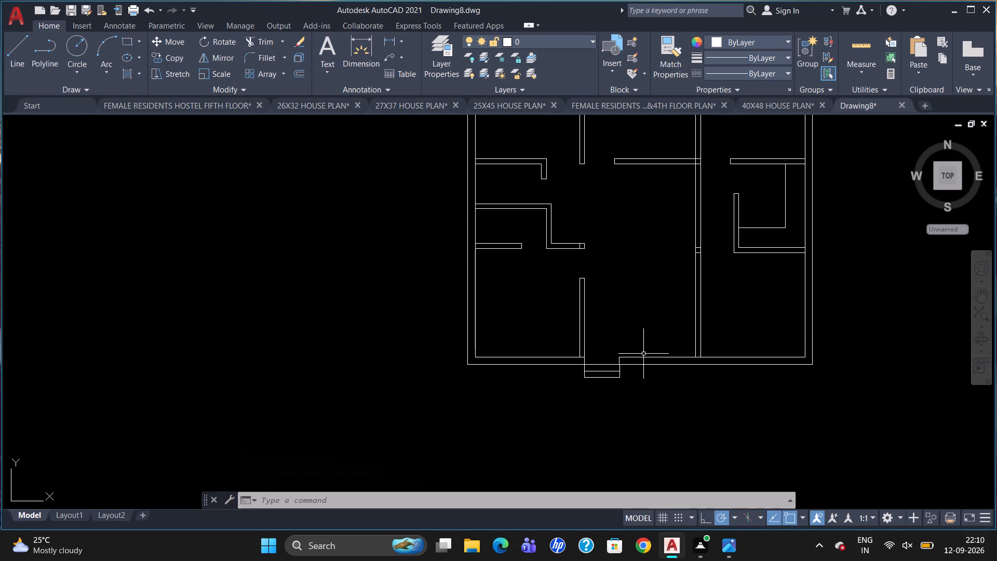
pyautogui.press('l')
pyautogui.press('Return')
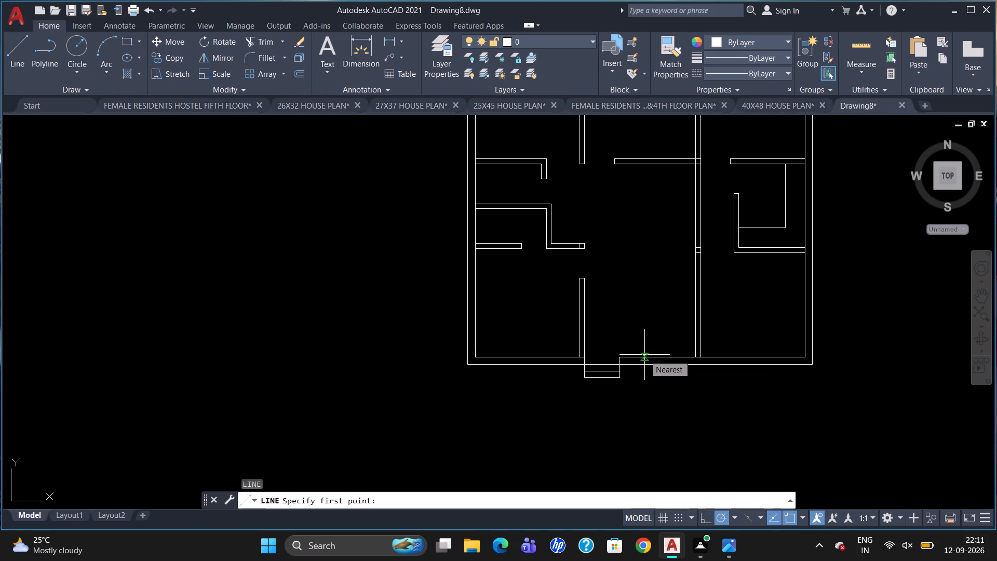
pyautogui.scroll(2, 638, 351)
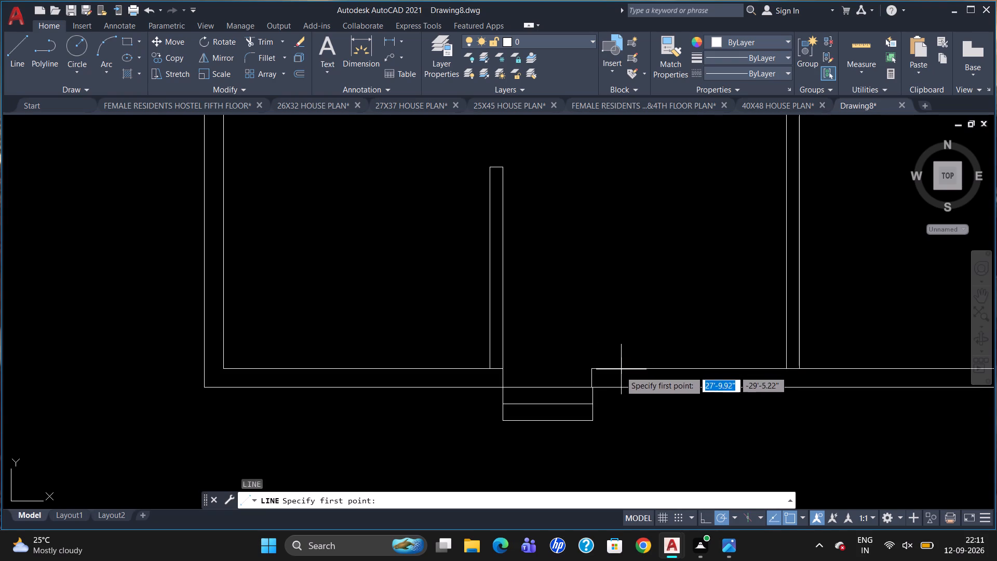
pyautogui.click(616, 372)
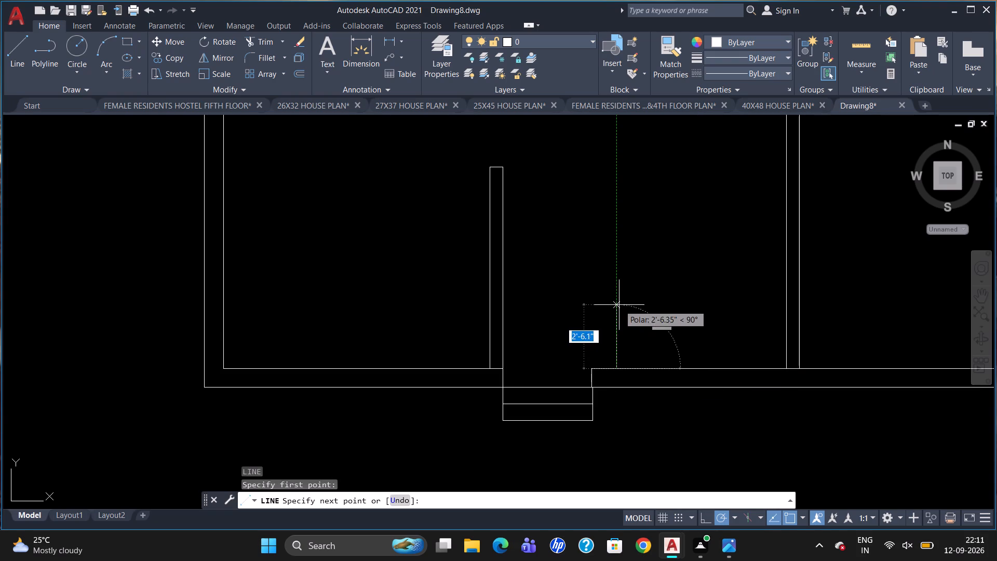
pyautogui.write("3'")
pyautogui.press('Return')
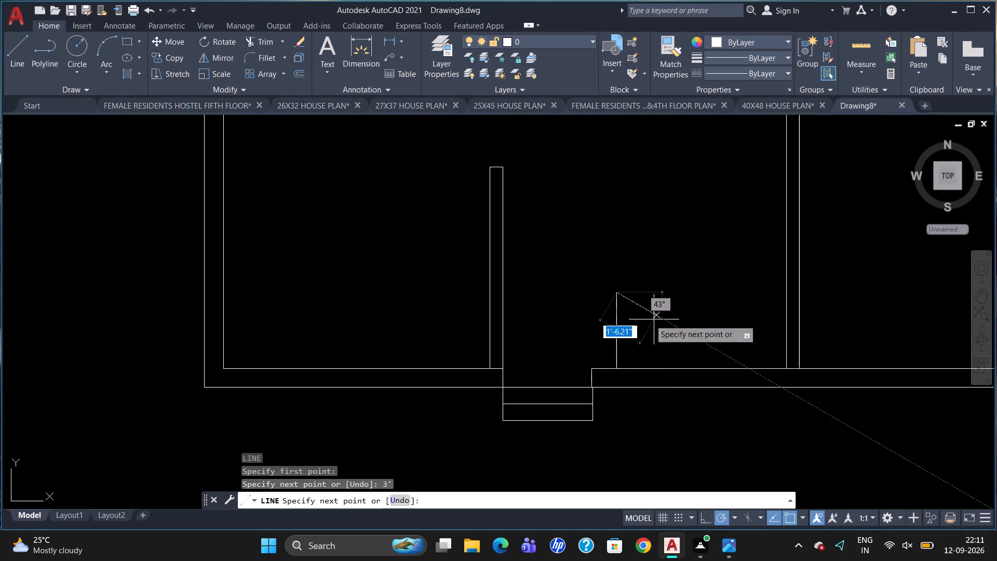
pyautogui.click(788, 290)
pyautogui.press('Escape')
# Draw a line 3' left from the long vertical partition, just below its short cross lines, and about 10'1" down to the bottom wall's inner face.
pyautogui.scroll(-1, 770, 343)
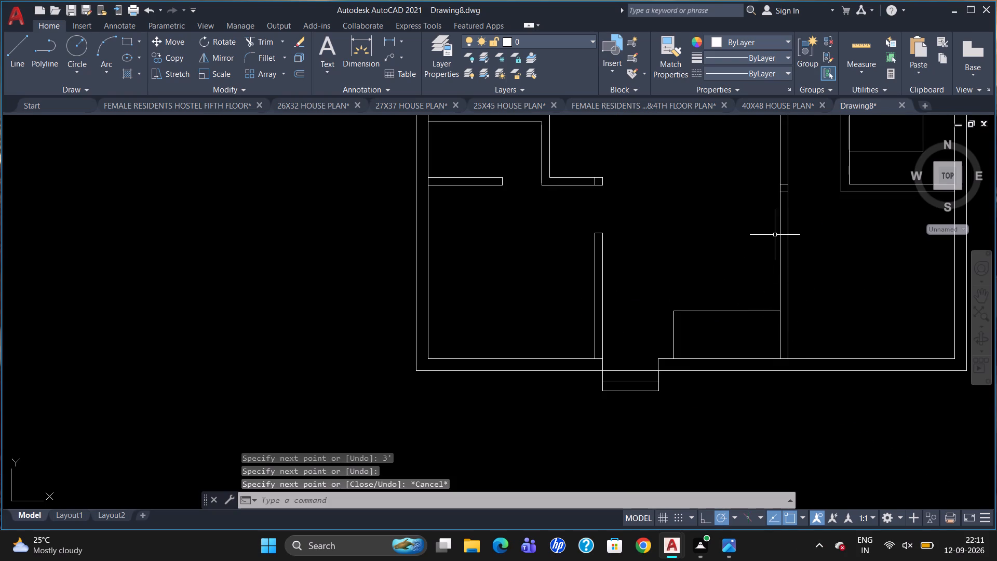
pyautogui.press('l')
pyautogui.press('Return')
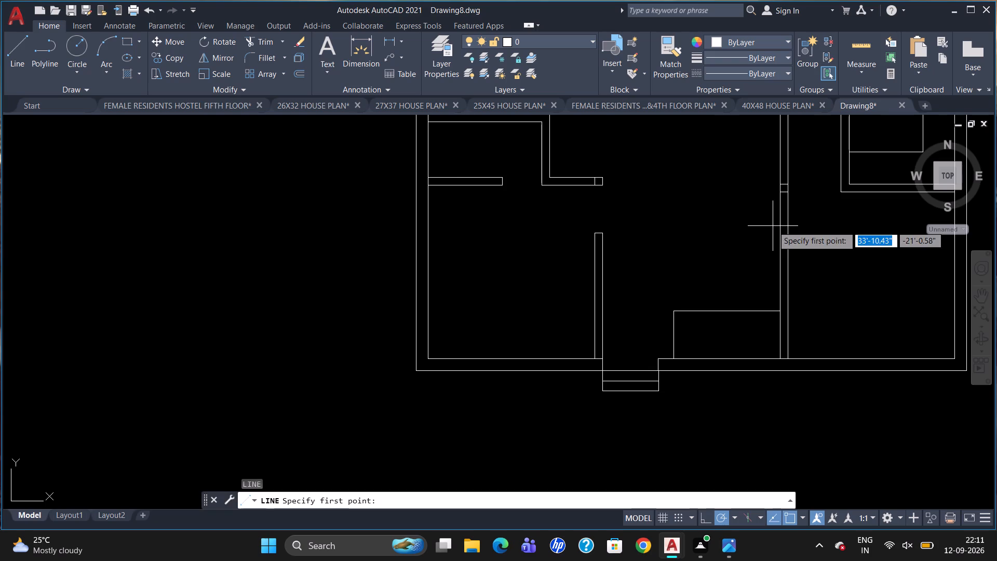
pyautogui.scroll(2, 790, 192)
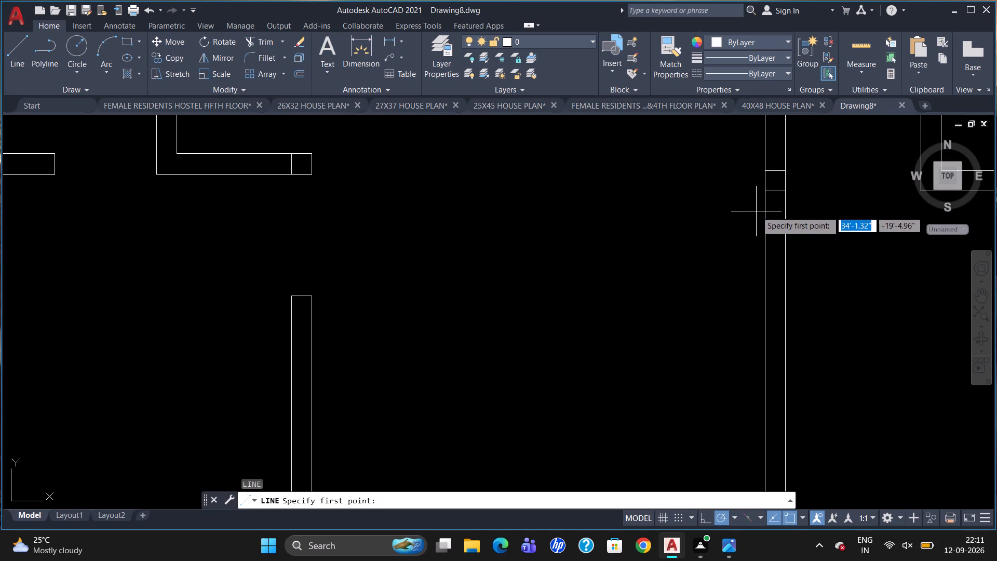
pyautogui.click(760, 207)
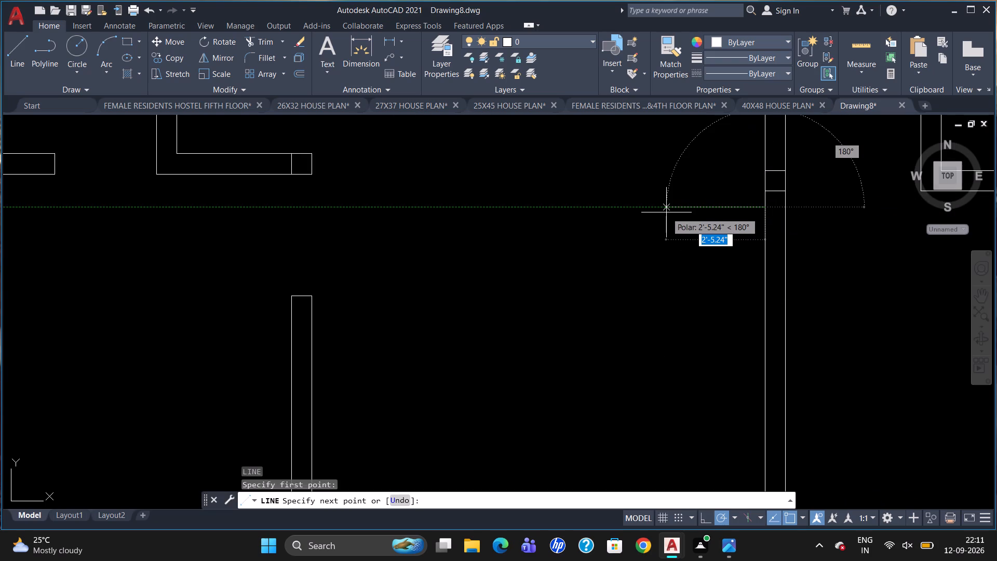
pyautogui.press('3')
pyautogui.press("'")
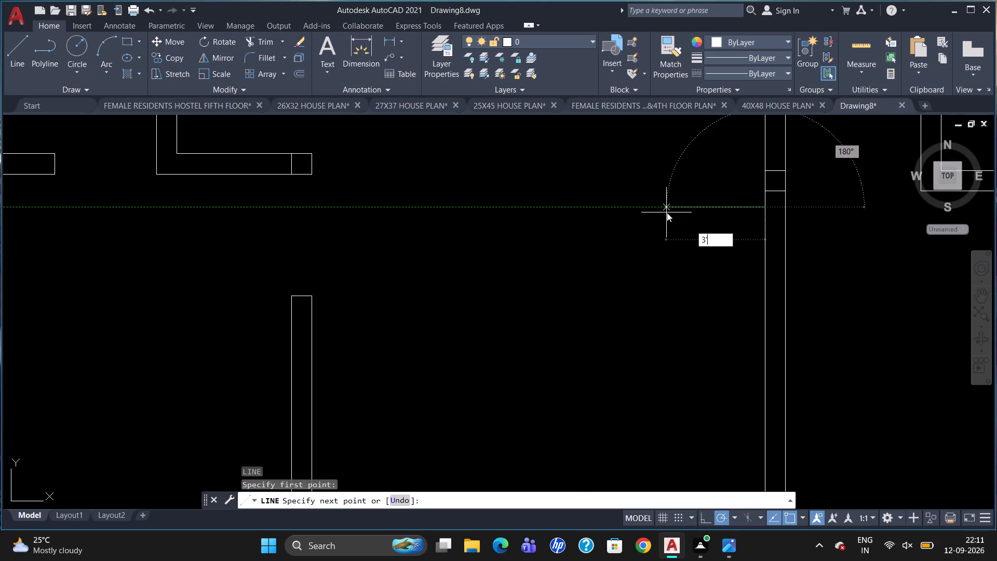
pyautogui.press('Return')
pyautogui.scroll(-2, 665, 314)
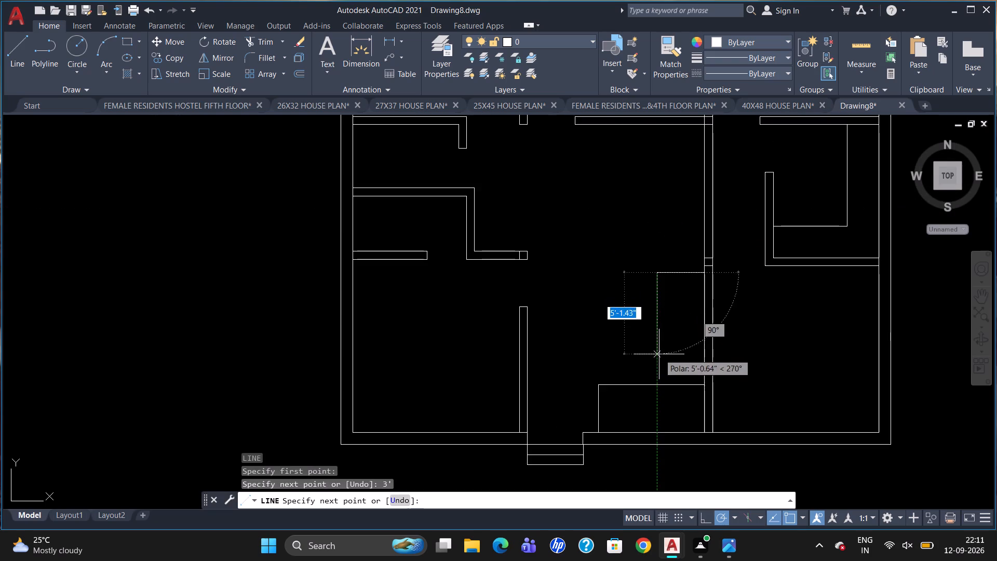
pyautogui.scroll(2, 659, 358)
pyautogui.scroll(-2, 659, 431)
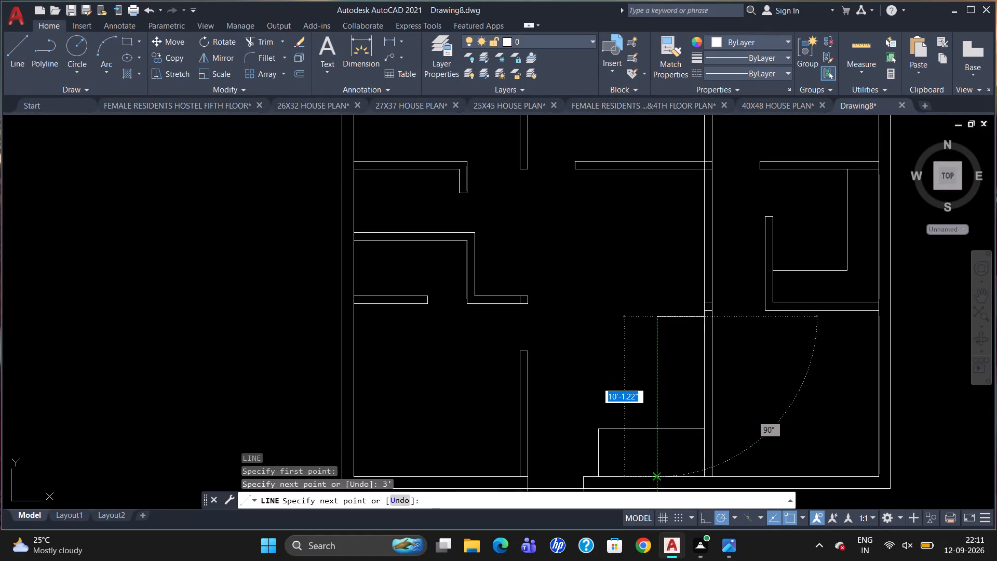
pyautogui.click(657, 475)
pyautogui.press('Escape')
# Draw a diagonal line across the stair's corner square, from its inner corner to where the partition meets the bottom wall.
pyautogui.scroll(-1, 707, 391)
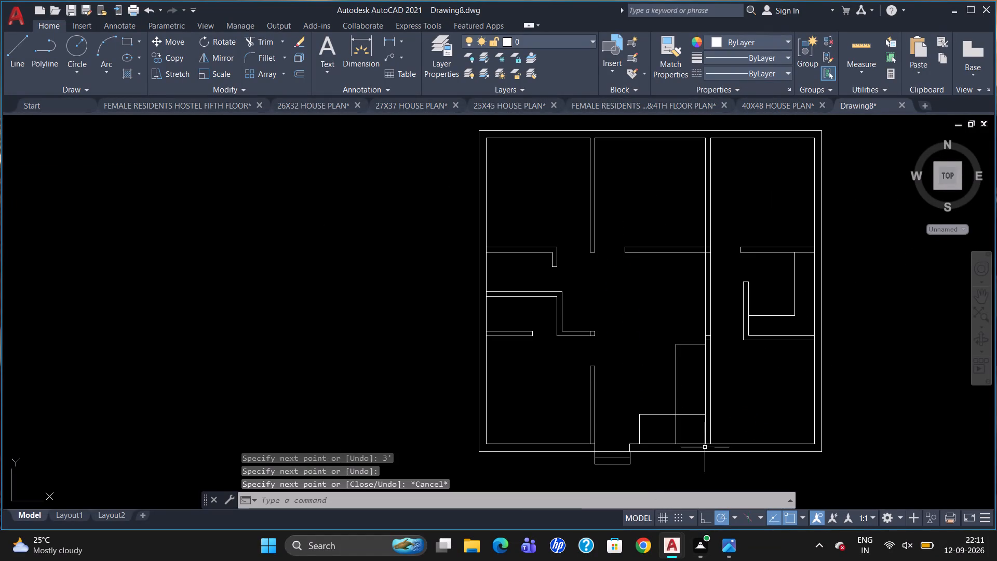
pyautogui.scroll(1, 707, 455)
pyautogui.press('l')
pyautogui.press('Return')
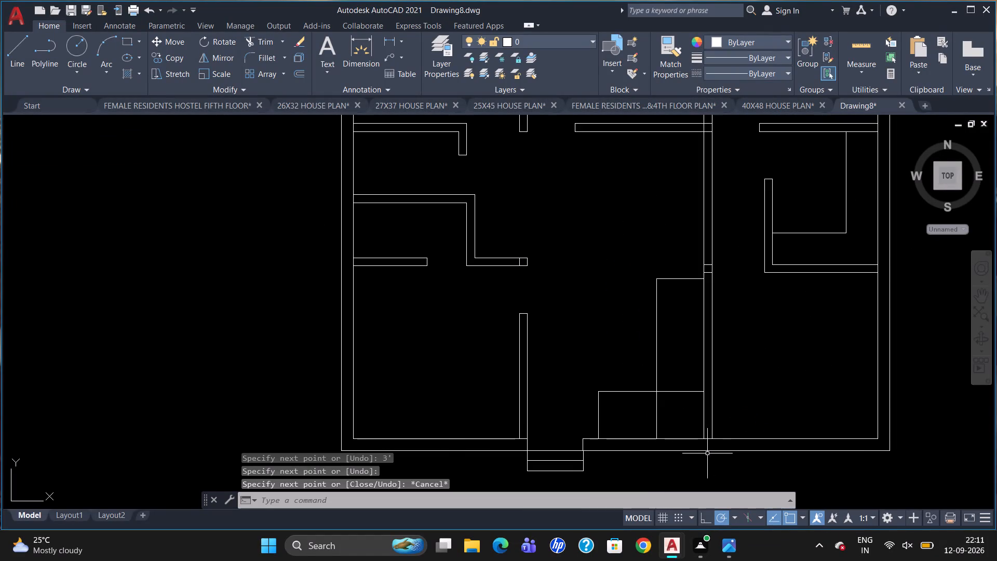
pyautogui.moveTo(659, 396); pyautogui.dragTo(663, 402)
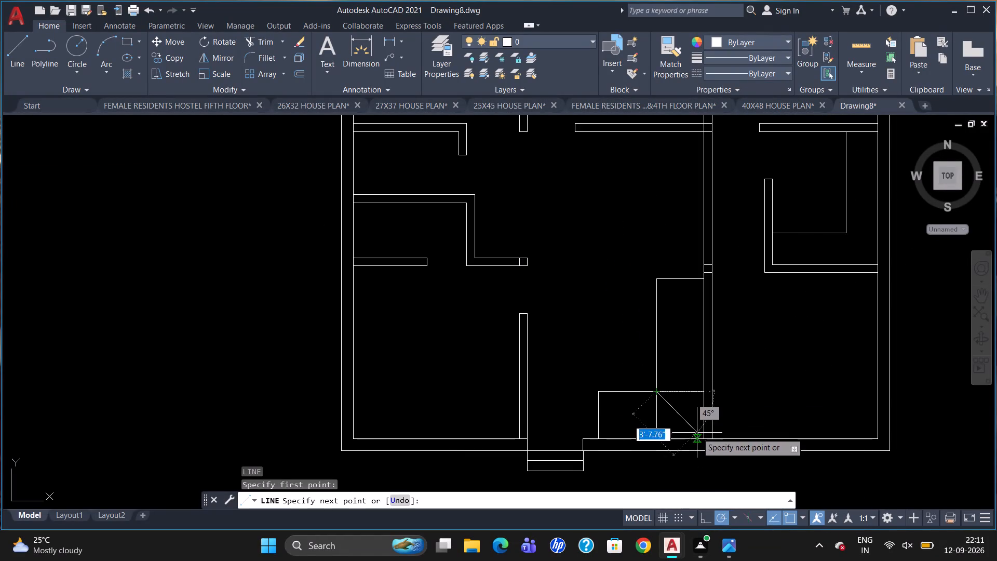
pyautogui.click(703, 437)
pyautogui.press('Escape')
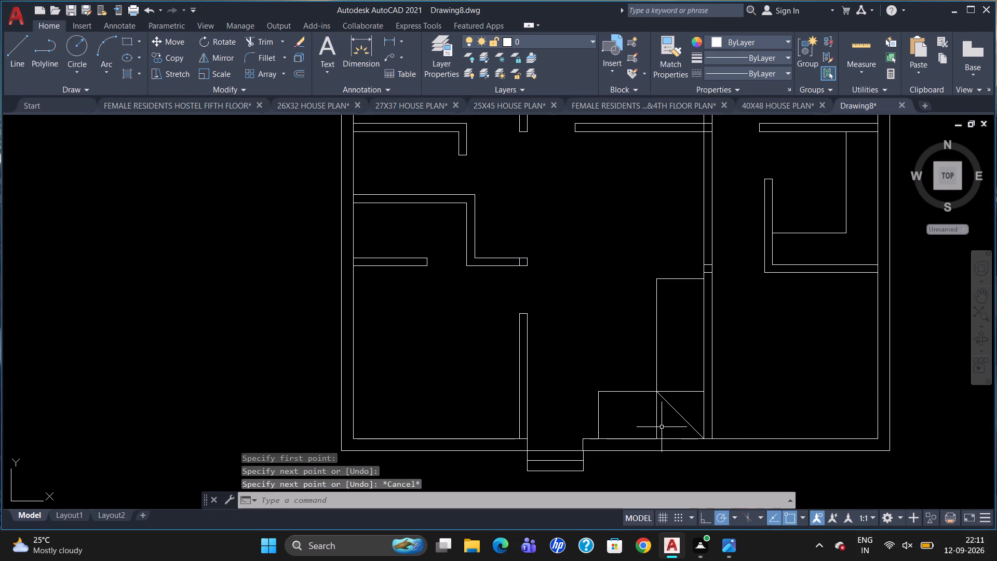
# Copy the lower stair flight's short end line as a fitted array of 5 items, spanning about 3'8" to the corner square.
pyautogui.press('c')
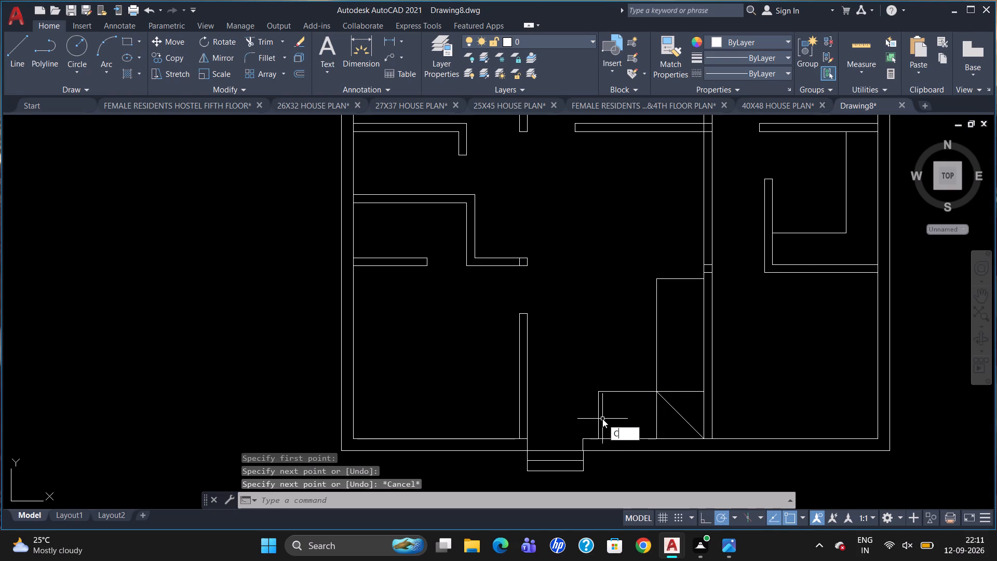
pyautogui.press('o')
pyautogui.press('Return')
pyautogui.click(599, 417)
pyautogui.press('Return')
pyautogui.click(598, 419)
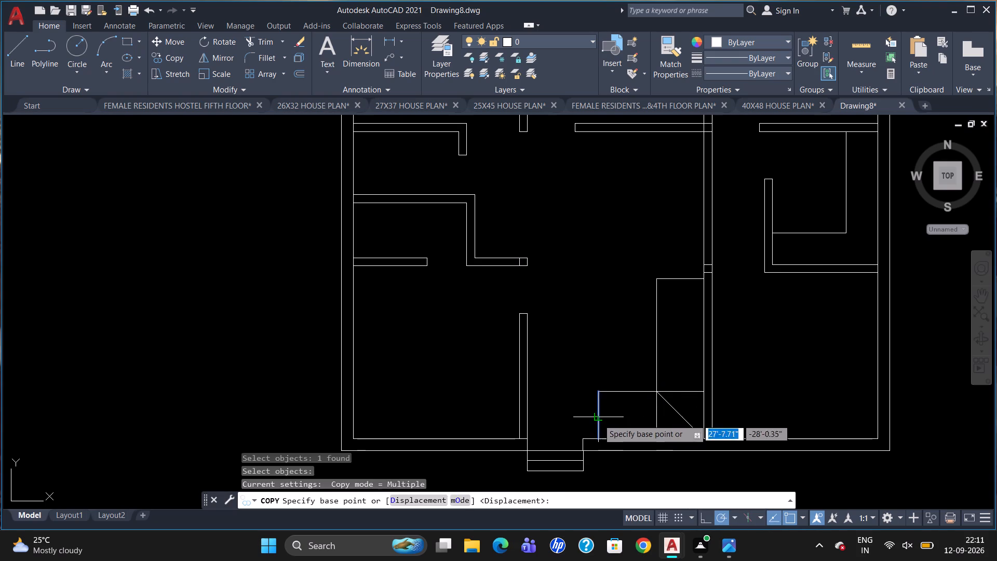
pyautogui.click(413, 502)
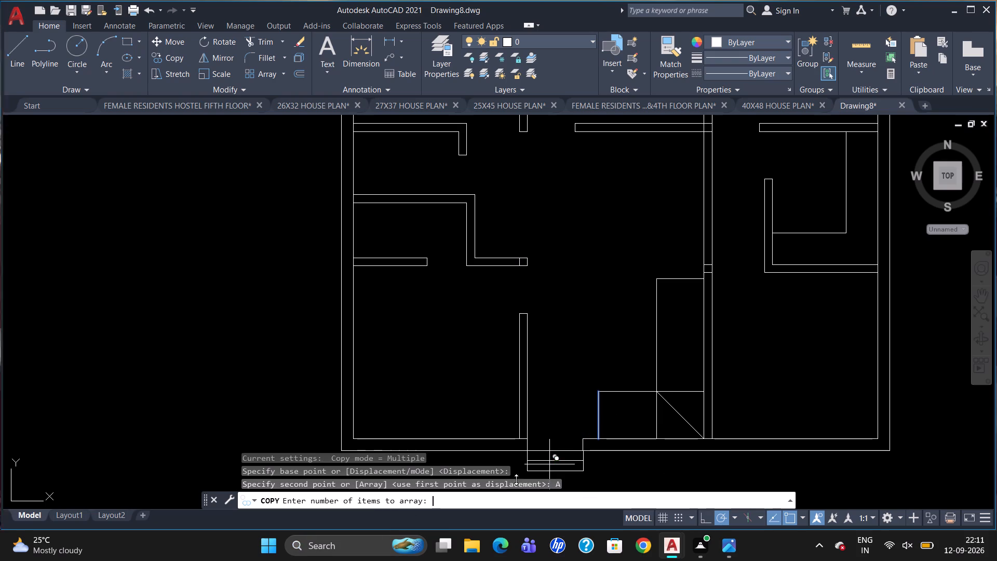
pyautogui.press('5')
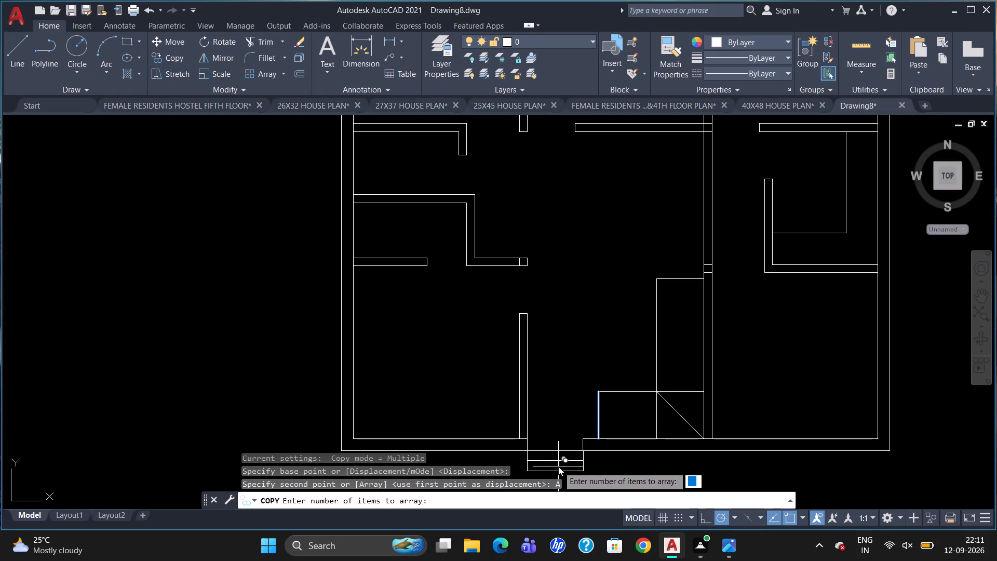
pyautogui.press('Return')
pyautogui.click(406, 498)
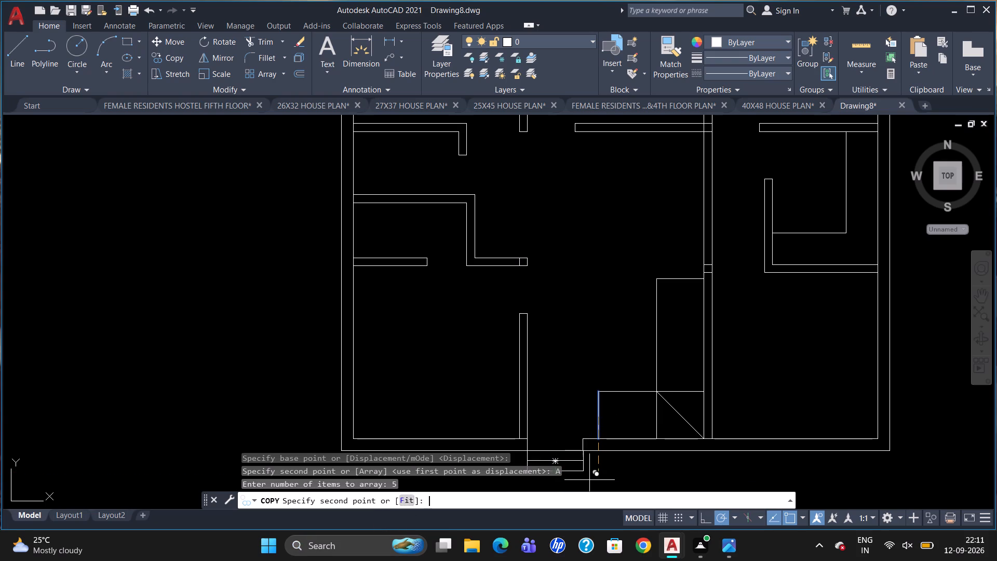
pyautogui.click(655, 416)
pyautogui.press('Escape')
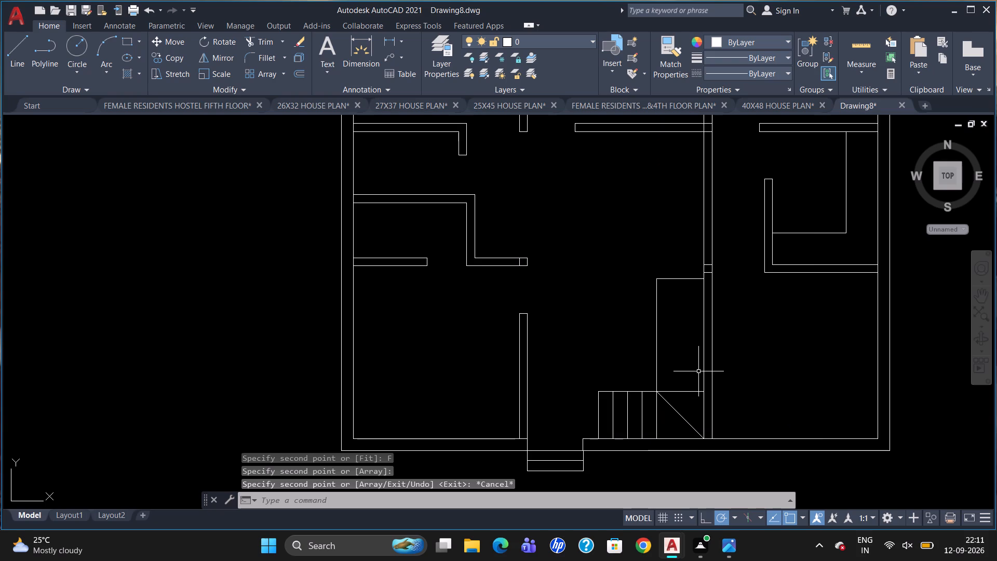
# Copy the top line of the vertical stair flight as a fitted array of 9 items, spanning about 7'1" down to the corner square.
pyautogui.press('c')
pyautogui.press('o')
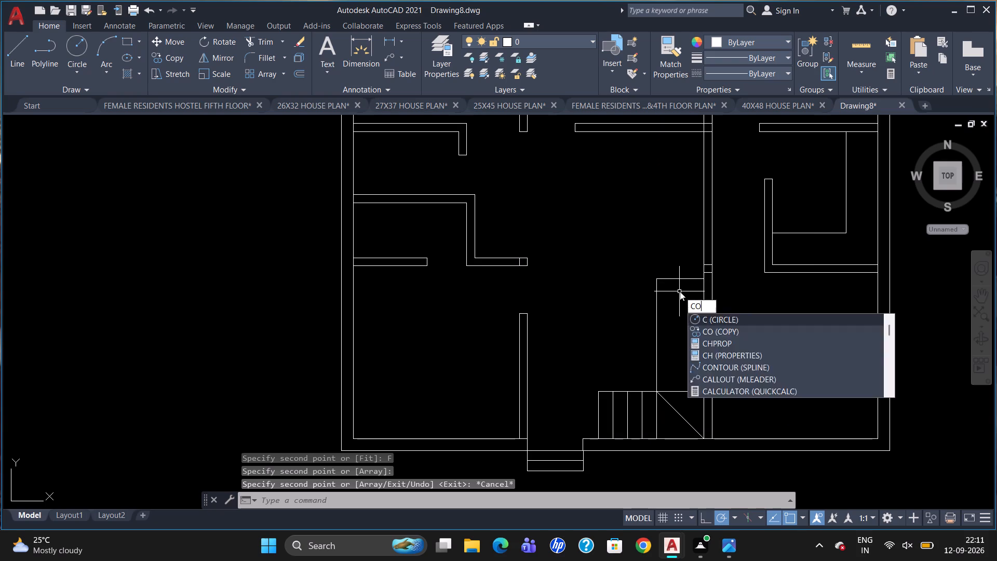
pyautogui.press('Return')
pyautogui.click(683, 279)
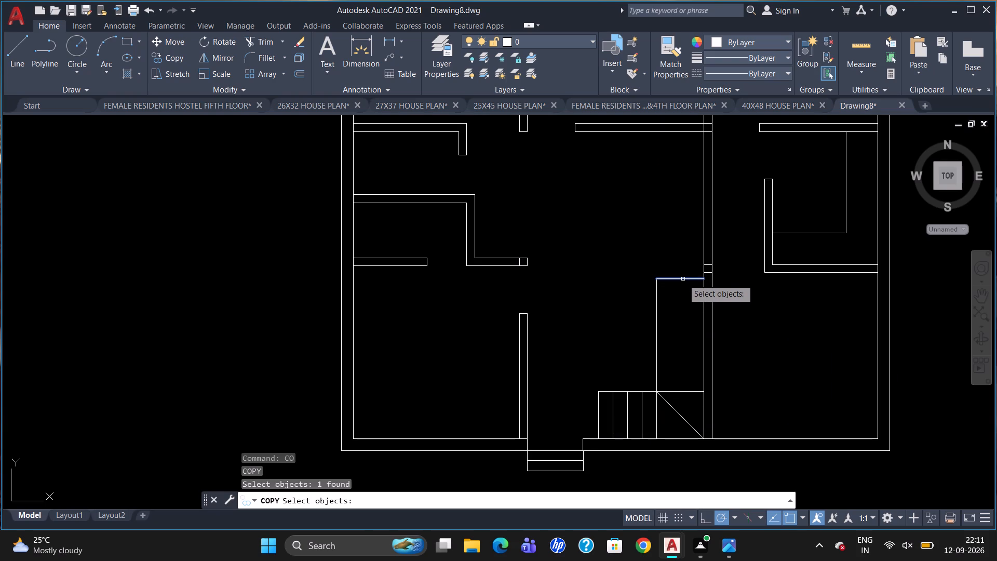
pyautogui.press('Return')
pyautogui.moveTo(683, 279); pyautogui.dragTo(685, 314)
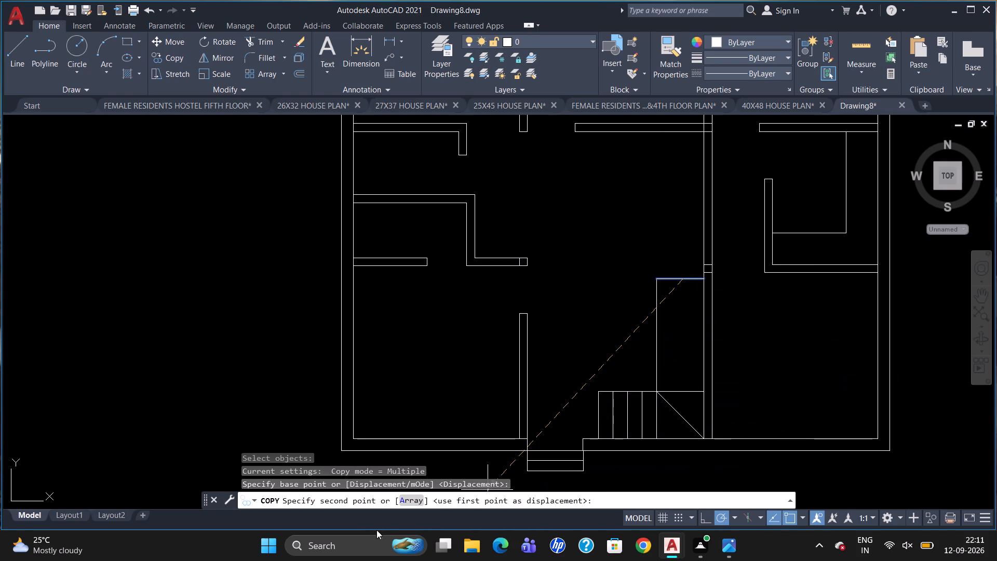
pyautogui.click(407, 500)
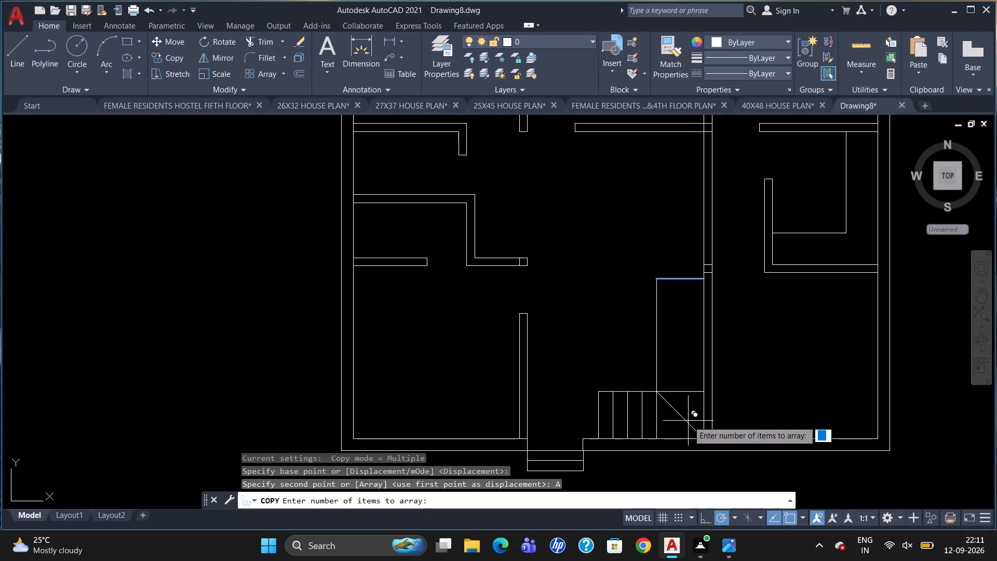
pyautogui.press('9')
pyautogui.press('Return')
pyautogui.click(408, 504)
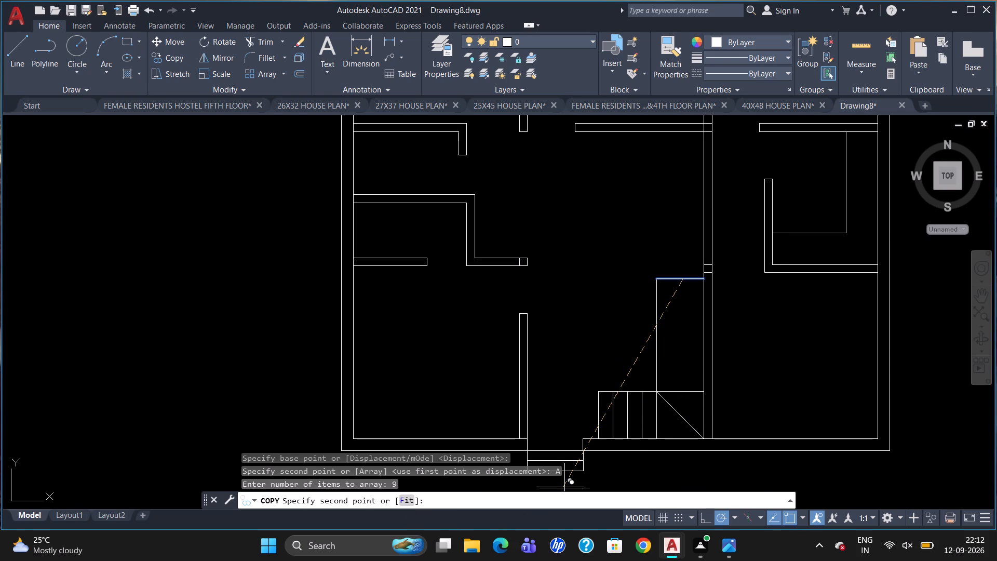
pyautogui.click(681, 392)
pyautogui.press('Escape')
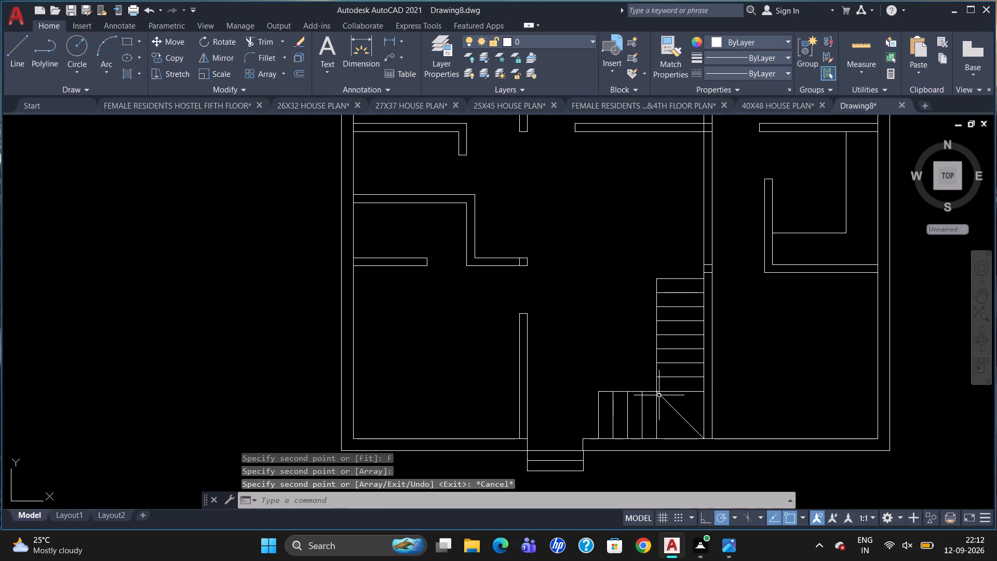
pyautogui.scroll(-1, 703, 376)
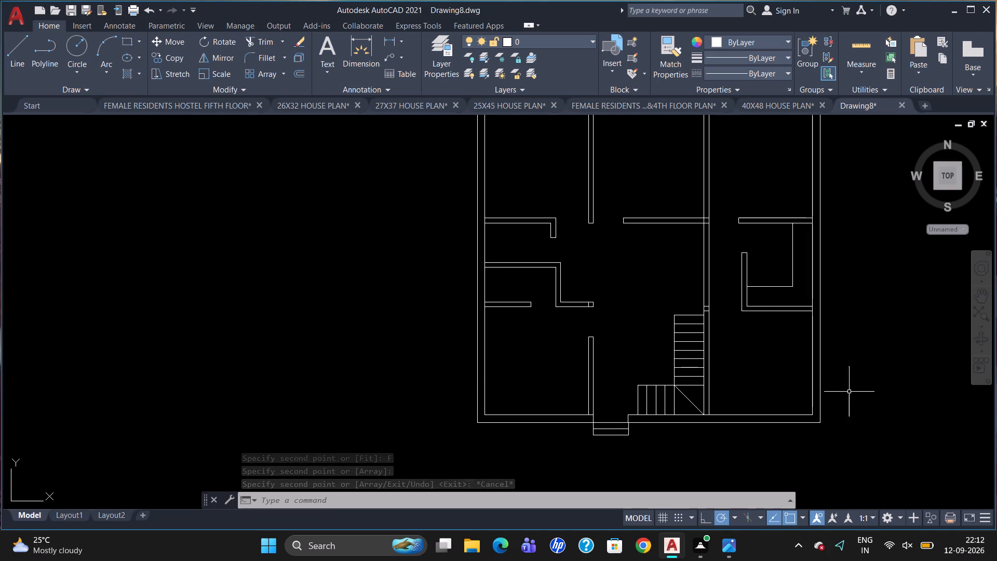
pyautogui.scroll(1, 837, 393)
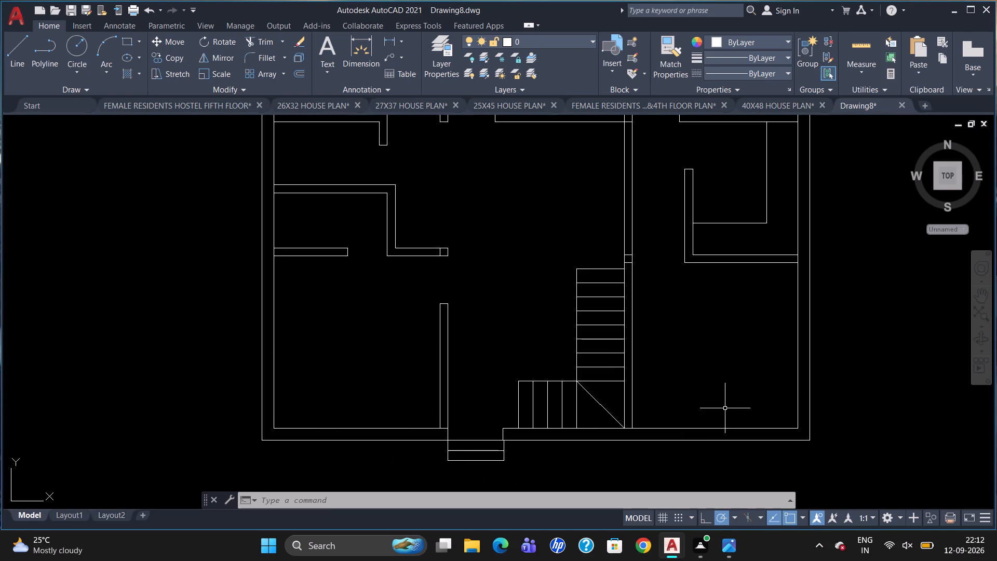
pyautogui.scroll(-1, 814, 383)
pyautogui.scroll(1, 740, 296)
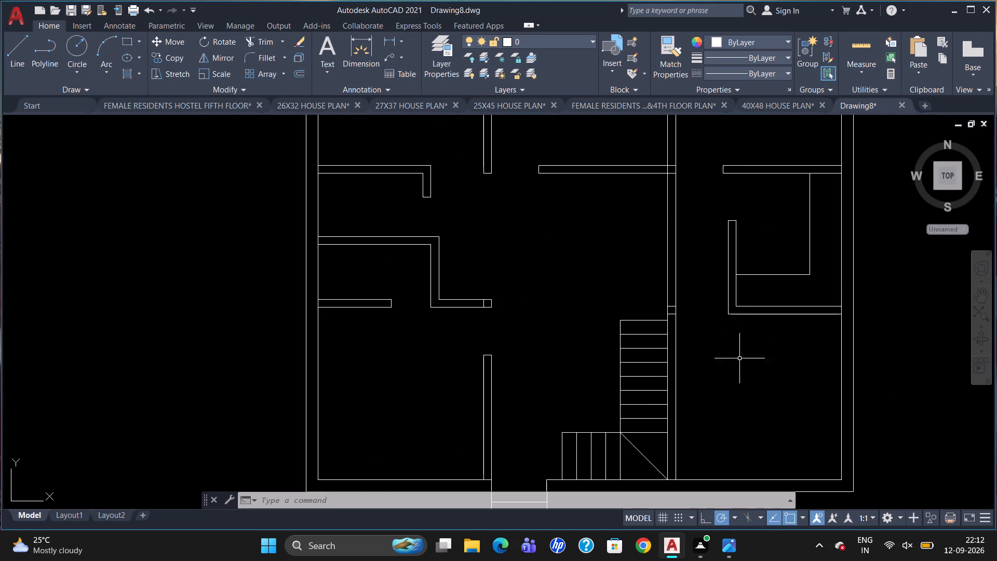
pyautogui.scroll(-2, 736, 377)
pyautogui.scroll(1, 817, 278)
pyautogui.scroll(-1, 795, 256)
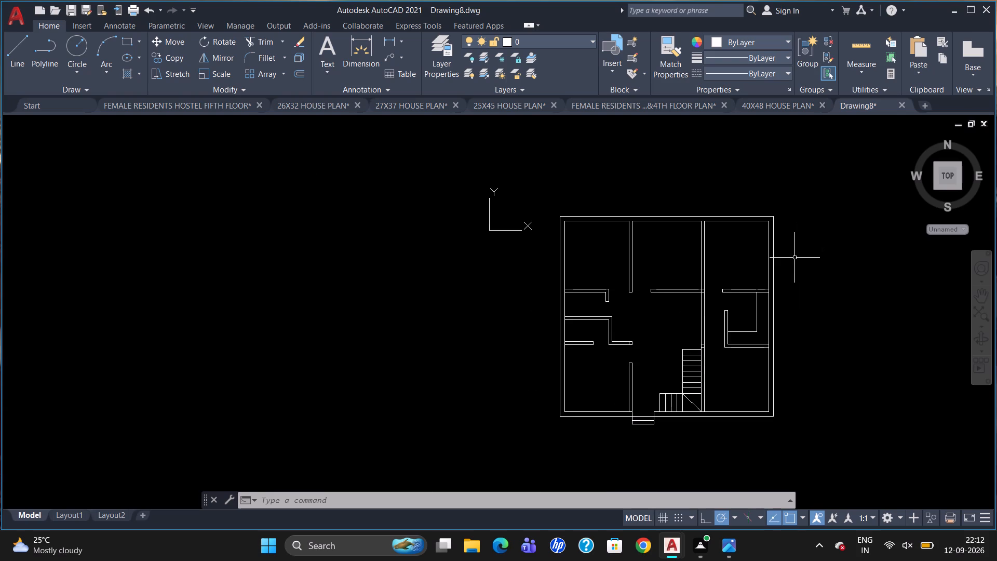
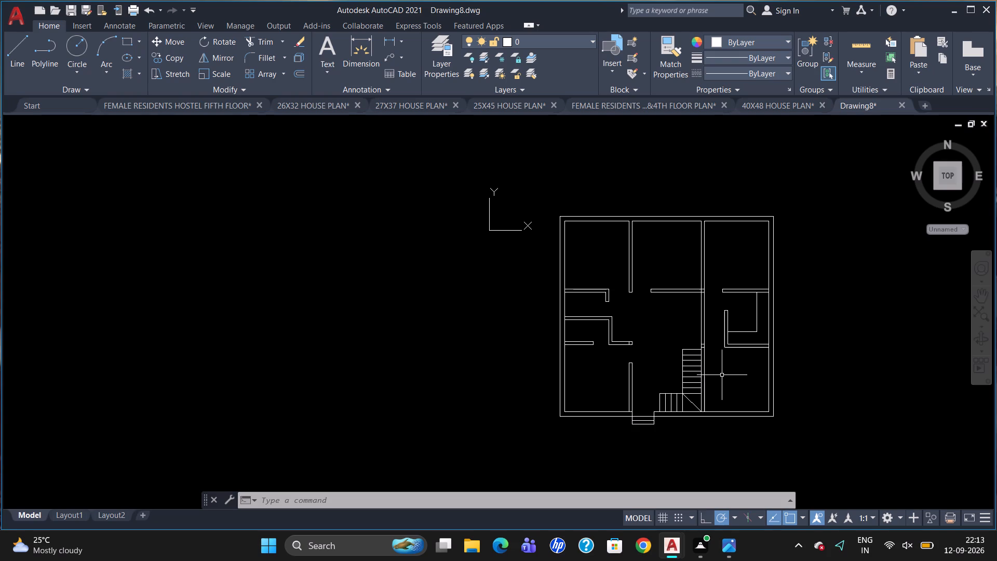
# Copy the BEDROOM-2 bed with side tables from the 25X45 HOUSE PLAN drawing and paste it left of the plan in Drawing8.
pyautogui.click(531, 103)
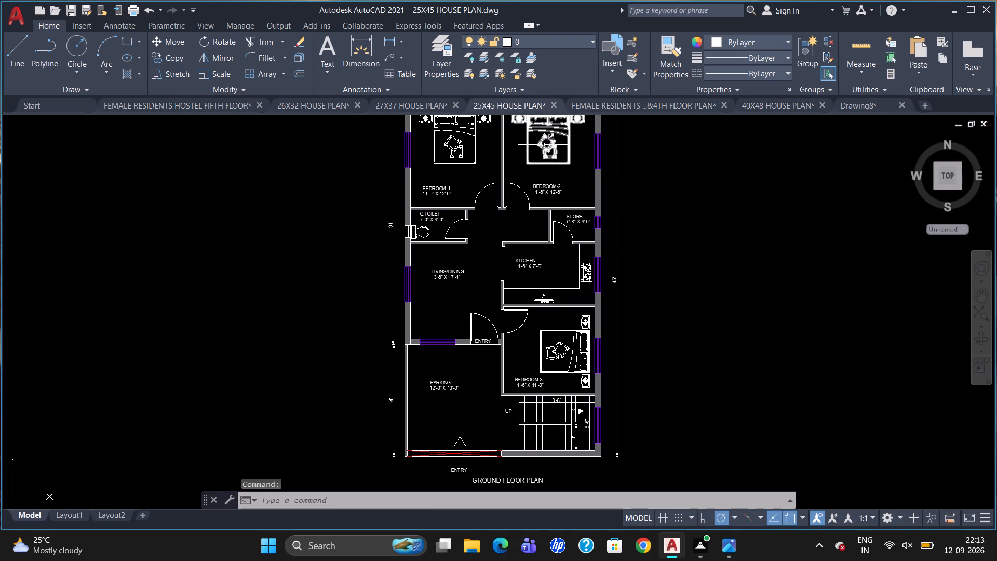
pyautogui.click(543, 145)
pyautogui.hotkey('ctrl', 'c')
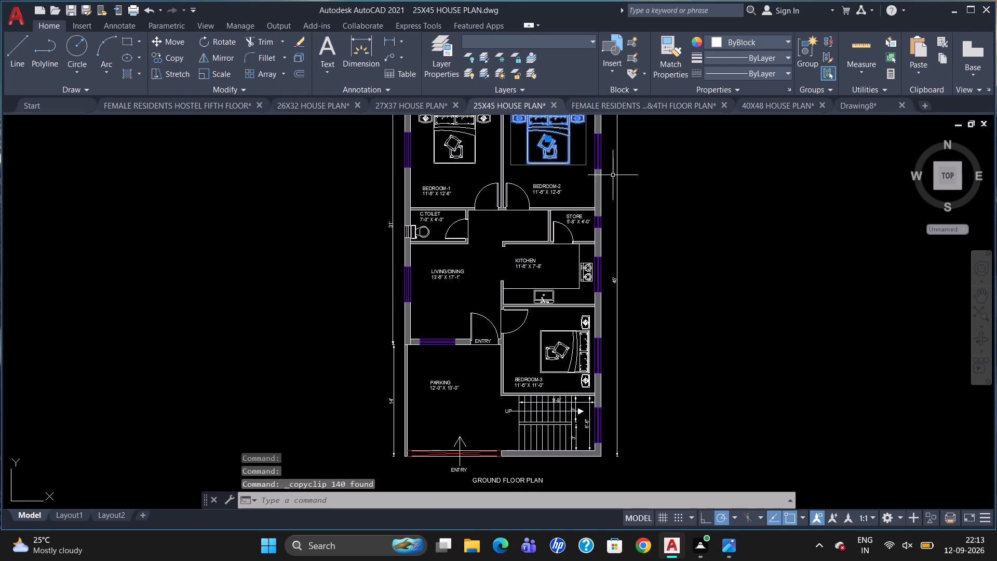
pyautogui.click(863, 107)
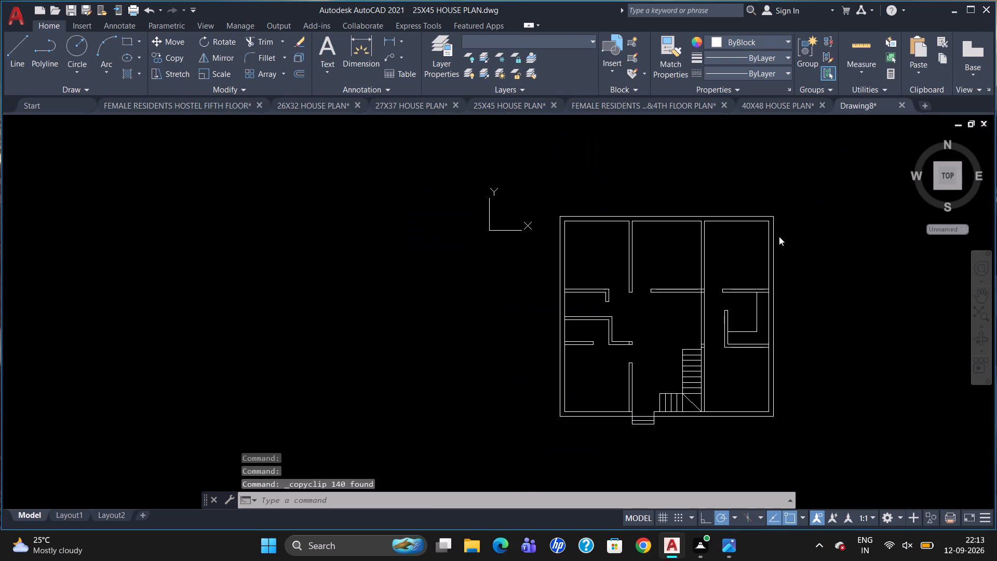
pyautogui.click(378, 319)
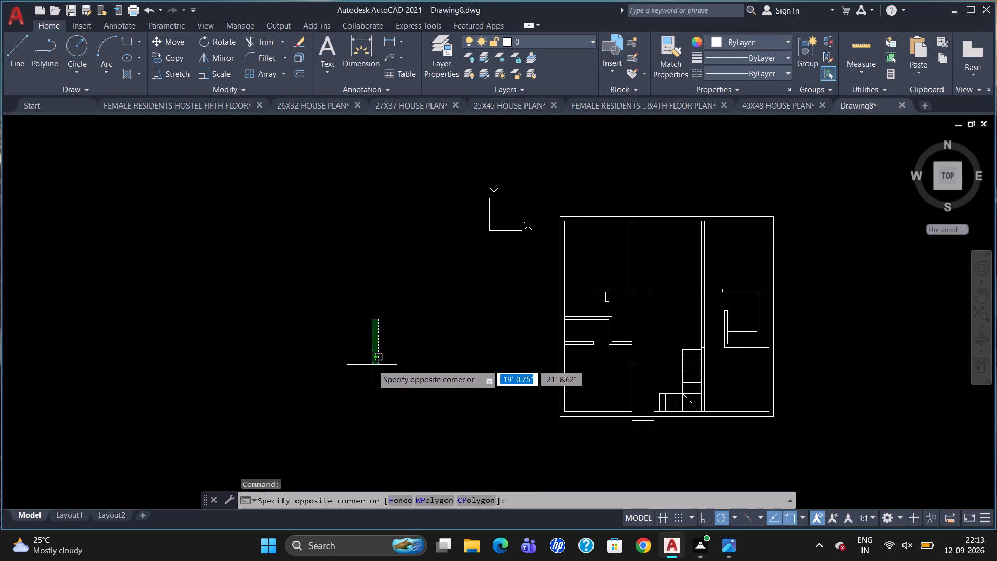
pyautogui.hotkey('ctrl', 'v')
pyautogui.click(384, 362)
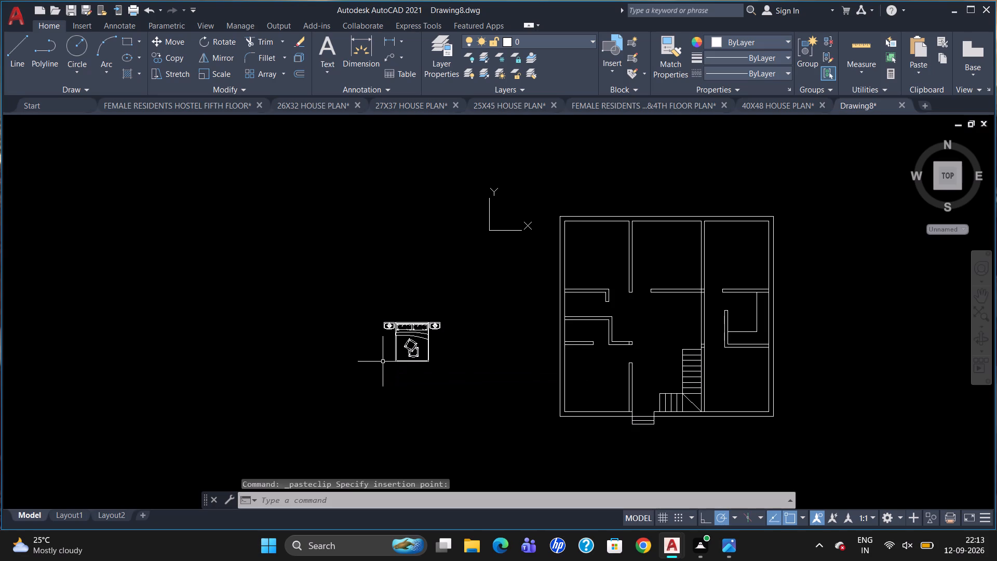
# Group all objects of the pasted bed and side tables into one unnamed group.
pyautogui.moveTo(474, 357); pyautogui.dragTo(363, 371)
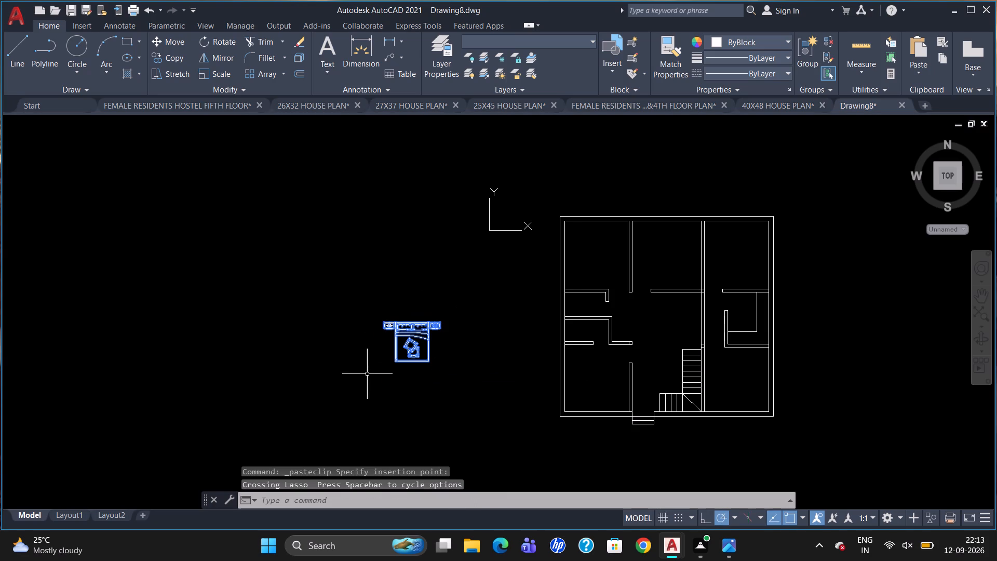
pyautogui.moveTo(469, 322); pyautogui.dragTo(371, 360)
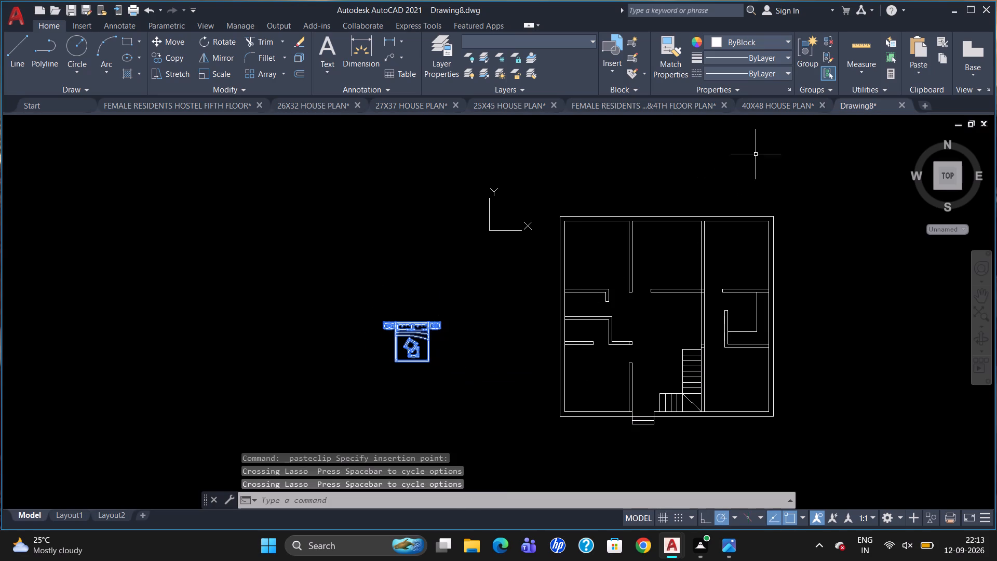
pyautogui.click(801, 57)
# Move the grouped bed into the plan's top-left room, centred with its headboard just below the top wall.
pyautogui.click(414, 323)
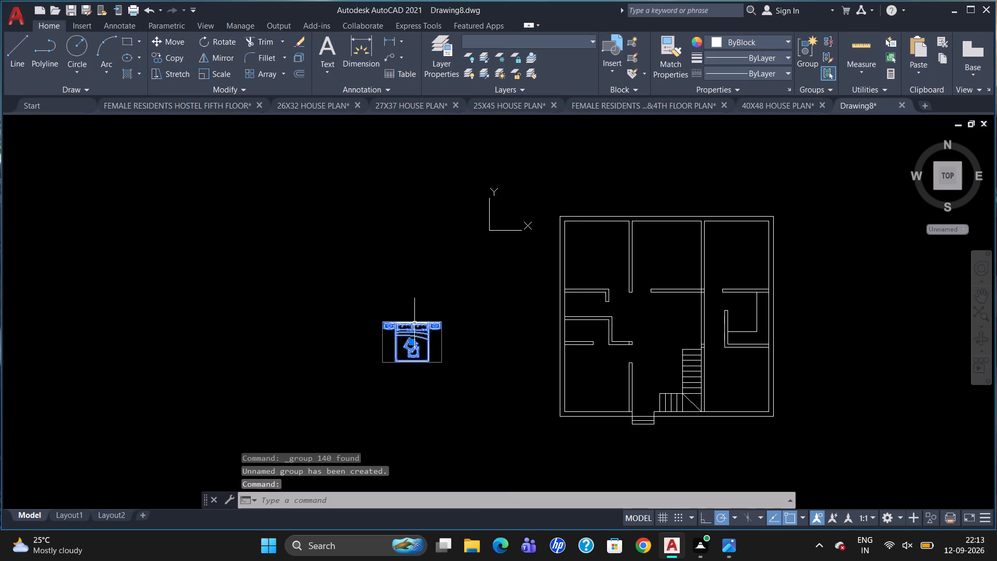
pyautogui.press('m')
pyautogui.press('Return')
pyautogui.click(415, 324)
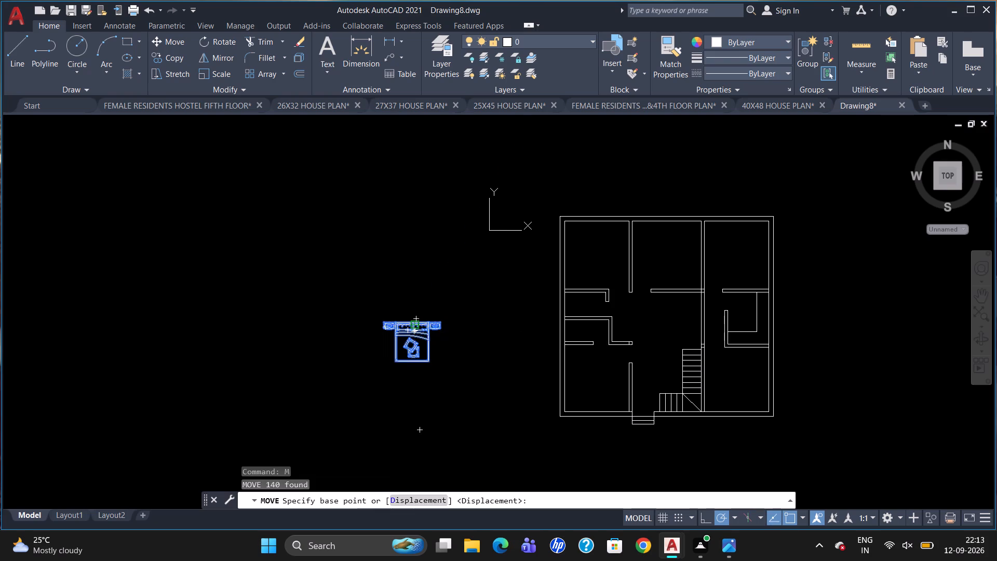
pyautogui.scroll(4, 618, 228)
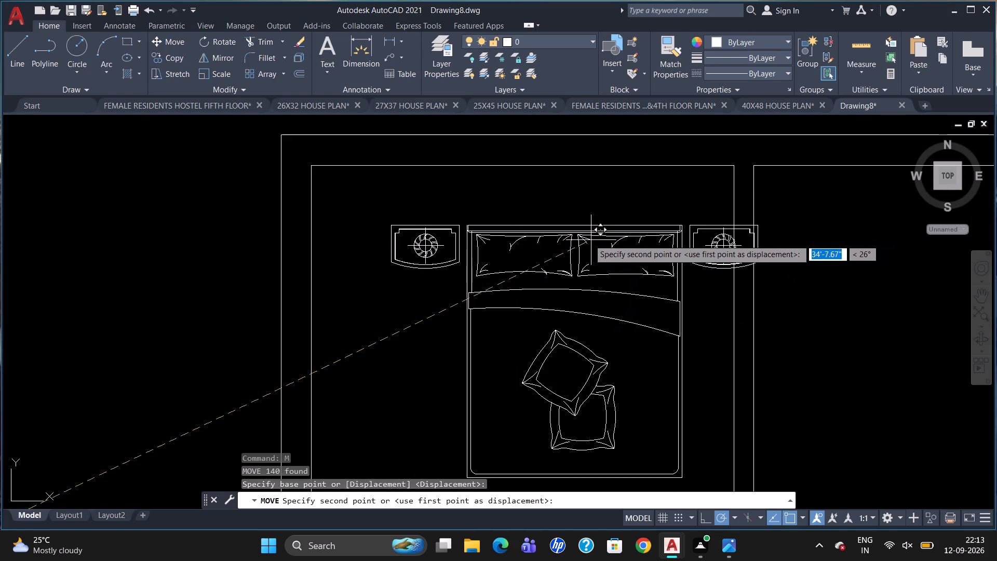
pyautogui.click(534, 199)
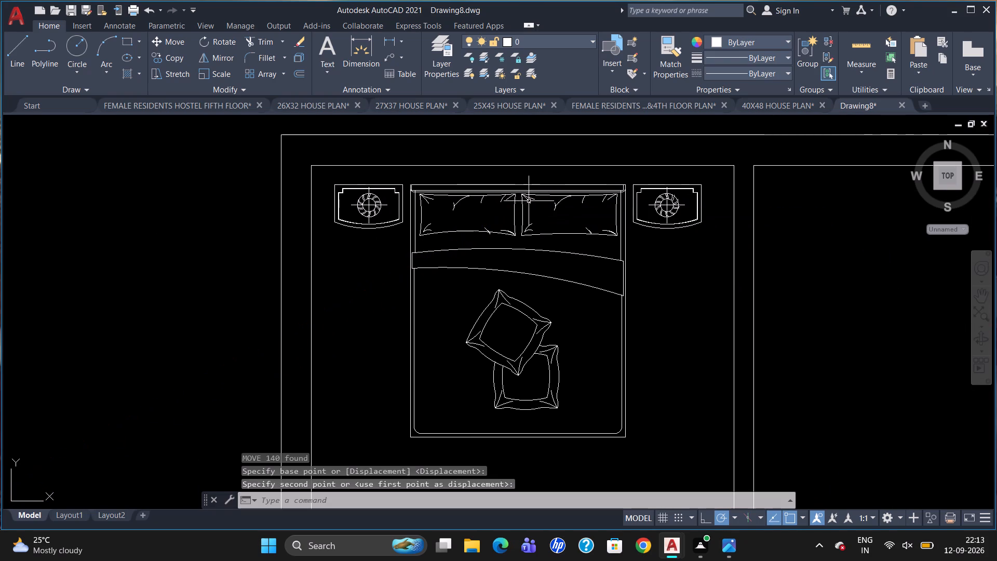
# Copy the bed into the top-middle and top-right rooms, about 11' and 22'10" to the right of the original.
pyautogui.click(463, 249)
pyautogui.scroll(-2, 463, 249)
pyautogui.press('c')
pyautogui.press('o')
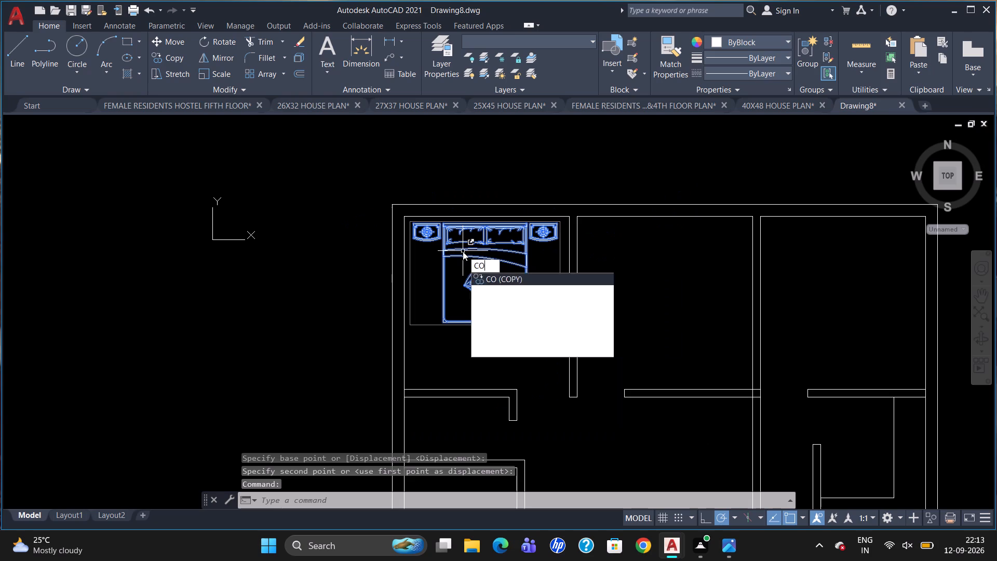
pyautogui.press('Return')
pyautogui.moveTo(462, 251); pyautogui.dragTo(471, 256)
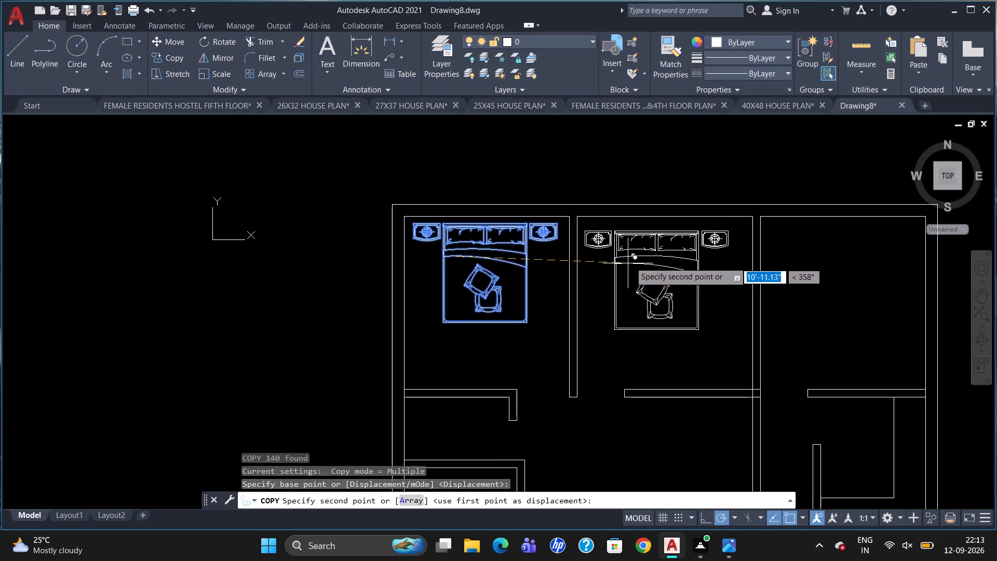
pyautogui.click(630, 261)
pyautogui.scroll(-3, 523, 274)
pyautogui.scroll(2, 633, 282)
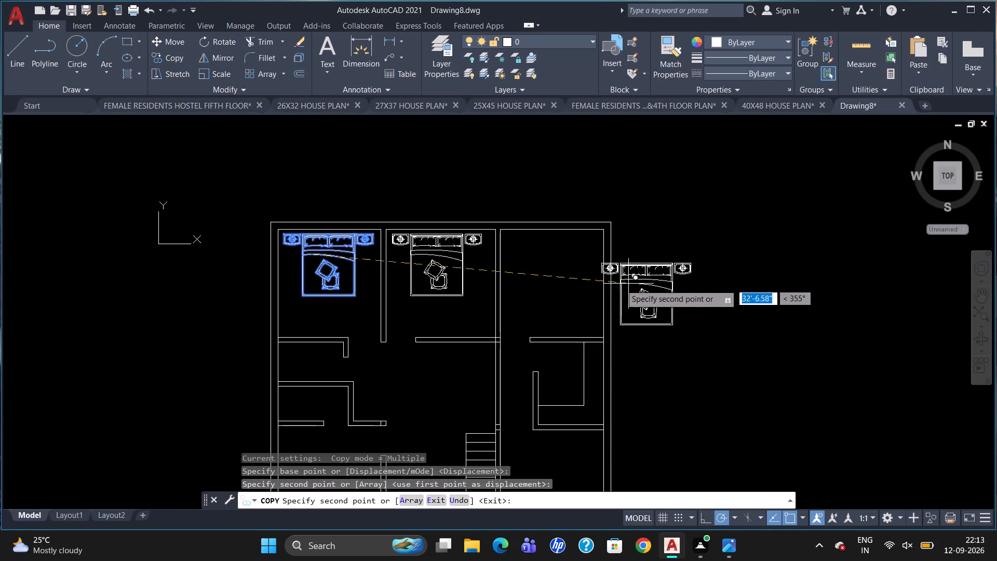
pyautogui.scroll(3, 544, 273)
pyautogui.scroll(-2, 536, 277)
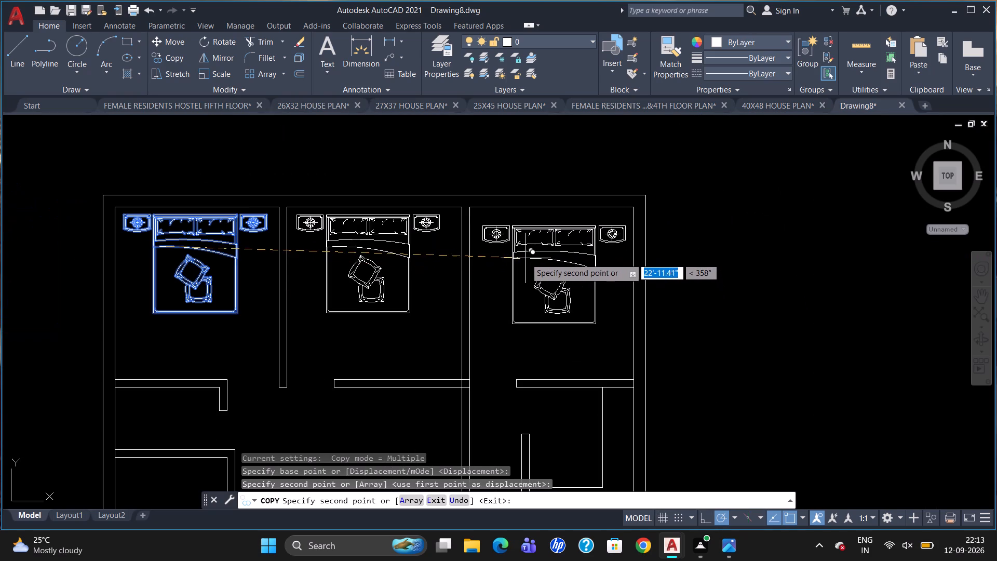
pyautogui.click(524, 252)
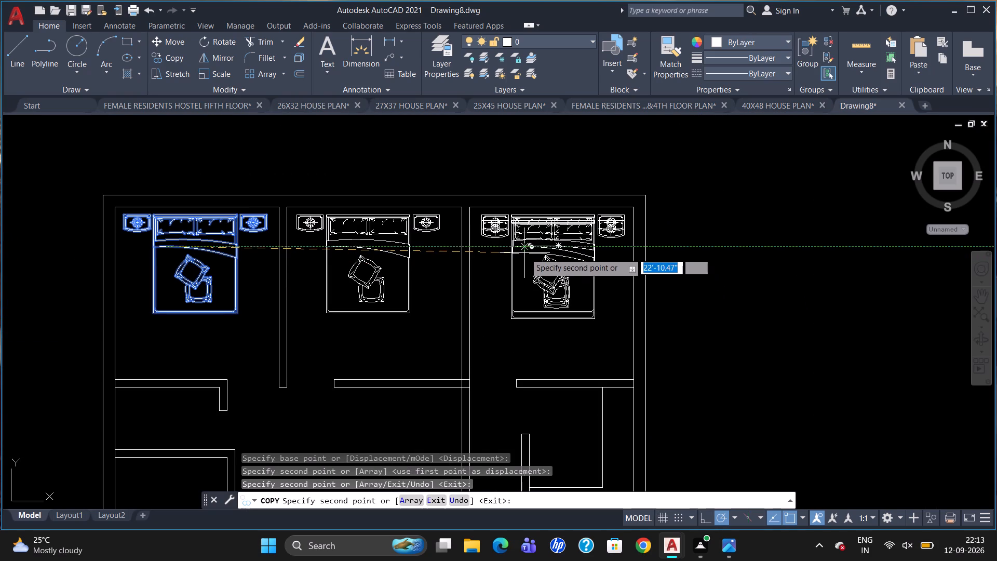
# Place another copy of the bed outside the plan, right of its lower right corner, and end the copying.
pyautogui.scroll(-3, 691, 289)
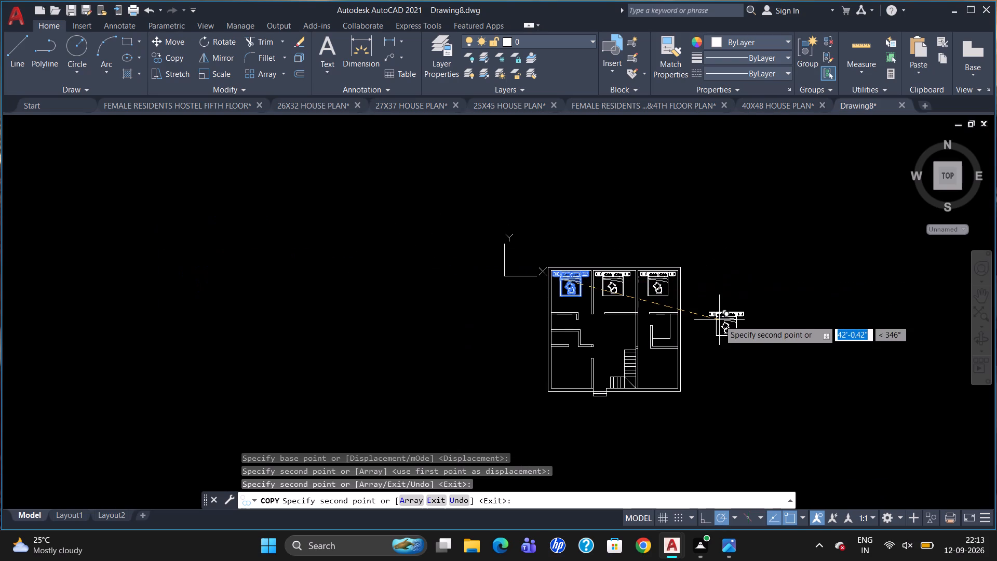
pyautogui.scroll(1, 707, 367)
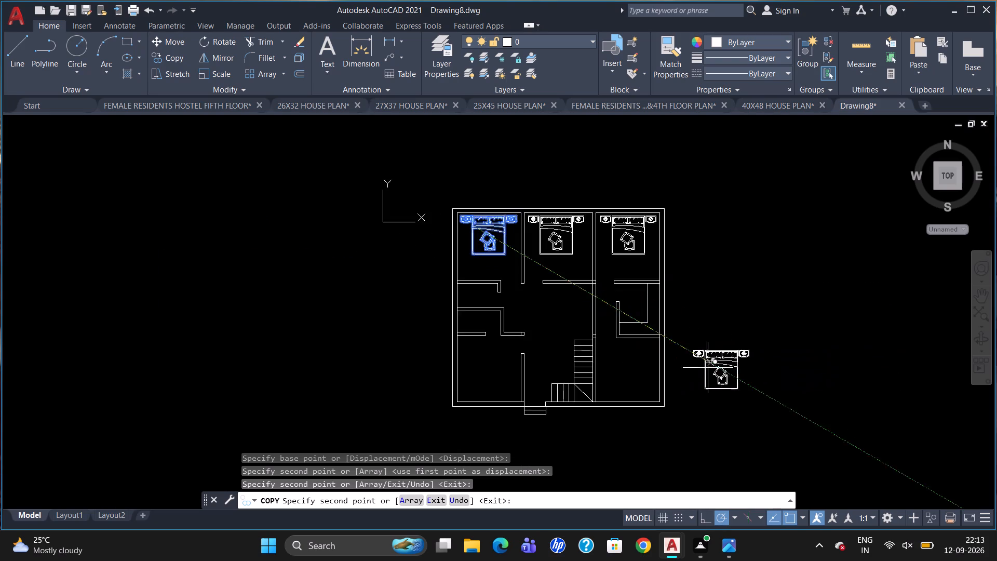
pyautogui.scroll(1, 708, 368)
pyautogui.click(726, 378)
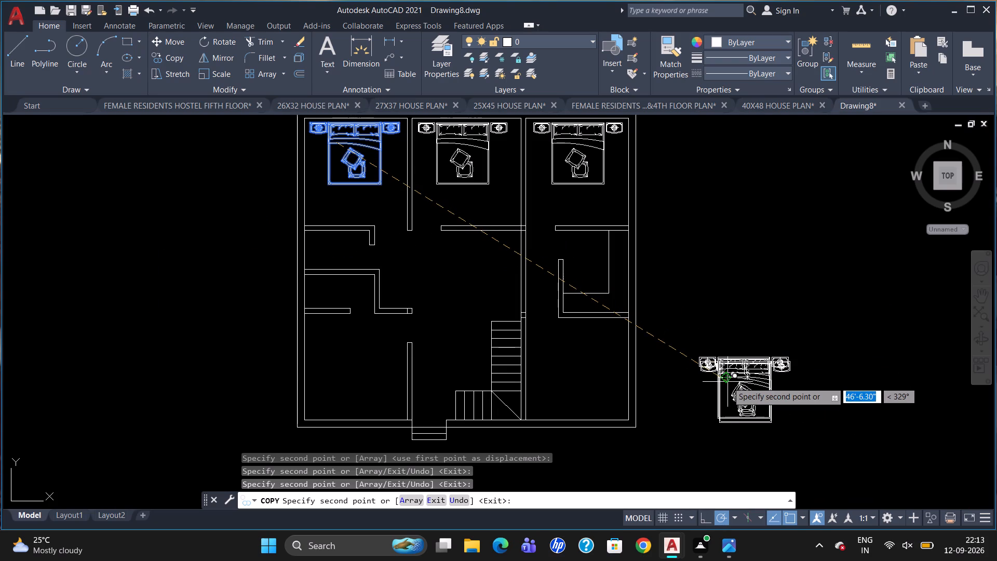
pyautogui.press('Escape')
# Rotate the bed outside the plan by 270° so its headboard faces right.
pyautogui.click(719, 375)
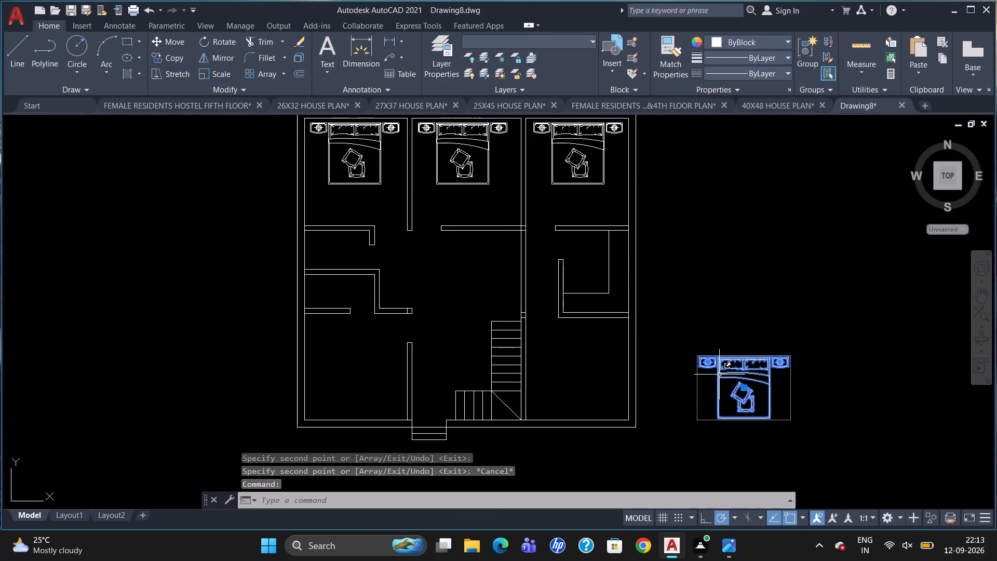
pyautogui.write('RO')
pyautogui.press('Return')
pyautogui.click(719, 375)
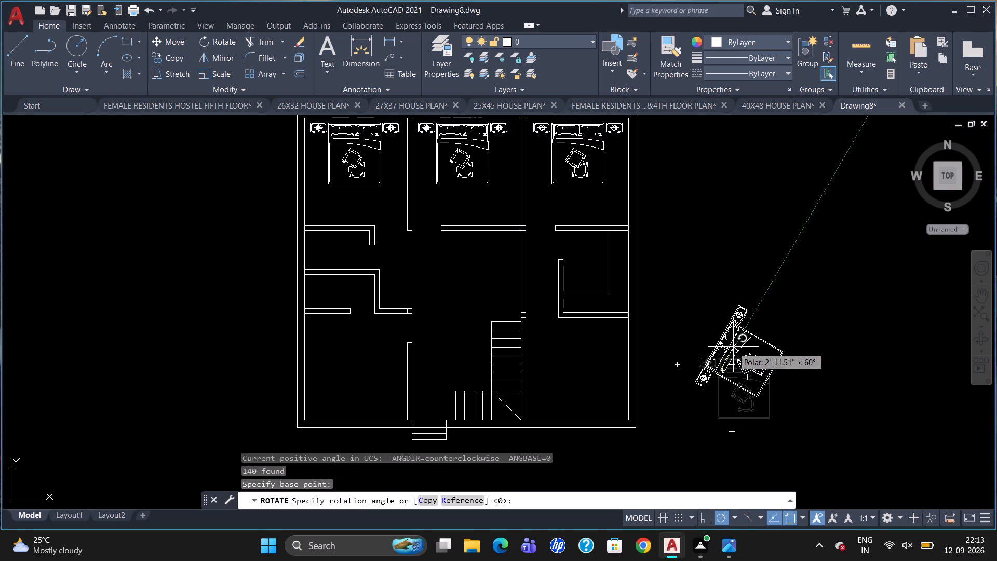
pyautogui.click(715, 450)
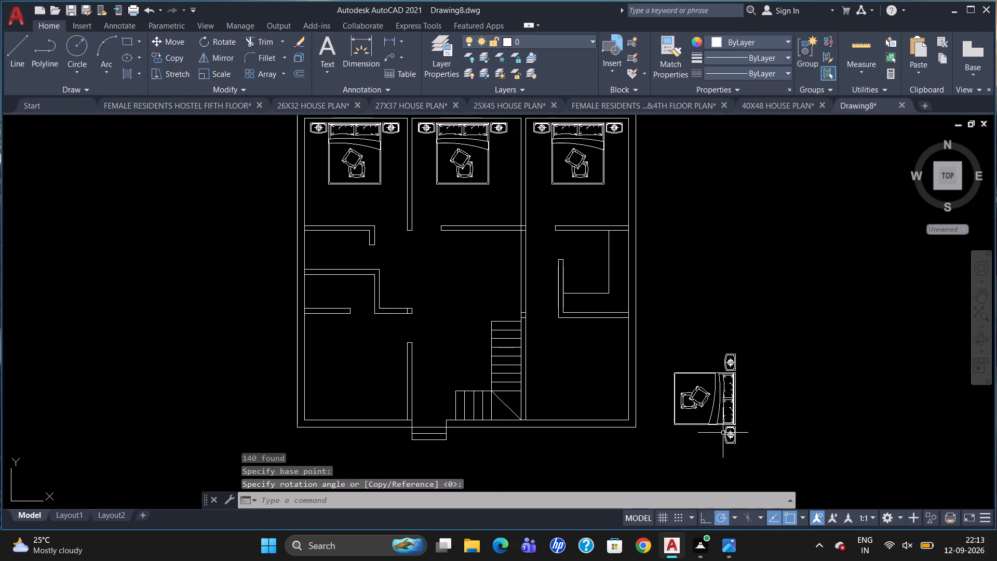
# Move the rotated bed into the bottom-right room, with its headboard beside the right exterior wall.
pyautogui.click(729, 419)
pyautogui.click(729, 419)
pyautogui.click(721, 426)
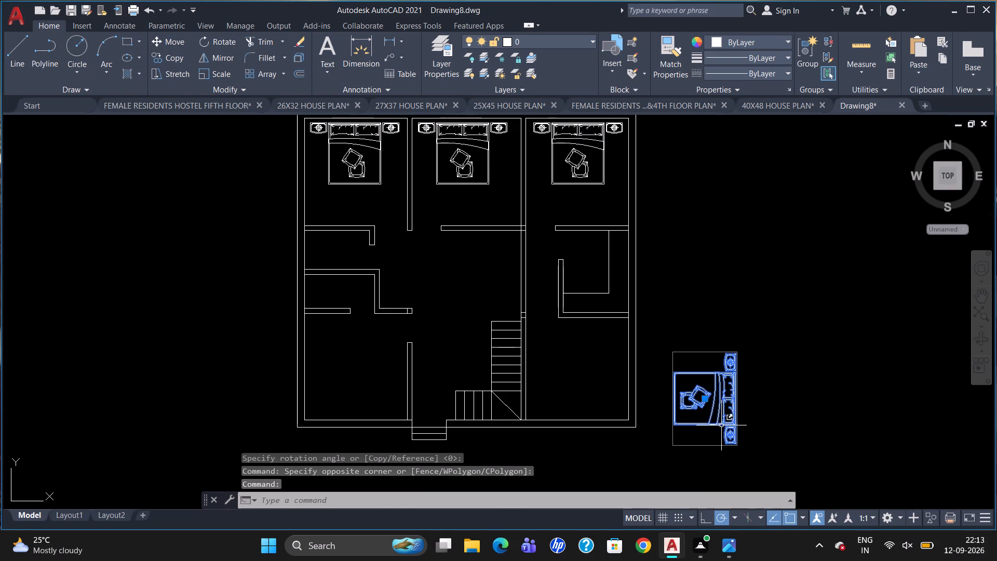
pyautogui.press('m')
pyautogui.press('Return')
pyautogui.click(723, 425)
pyautogui.scroll(2, 615, 400)
pyautogui.click(604, 394)
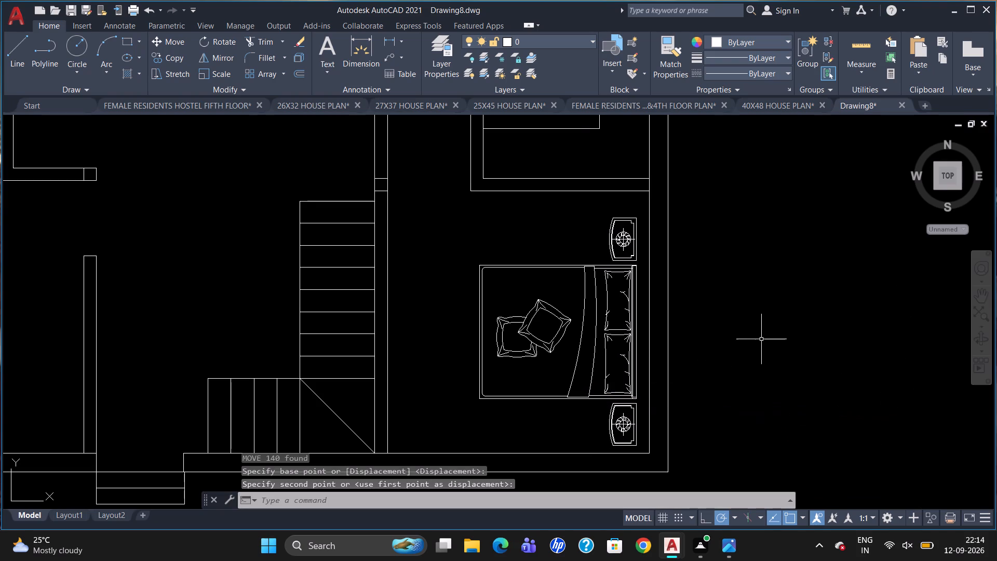
# Copy the bottom-right room's bed horizontally to a spot just outside the right exterior wall.
pyautogui.scroll(-2, 762, 339)
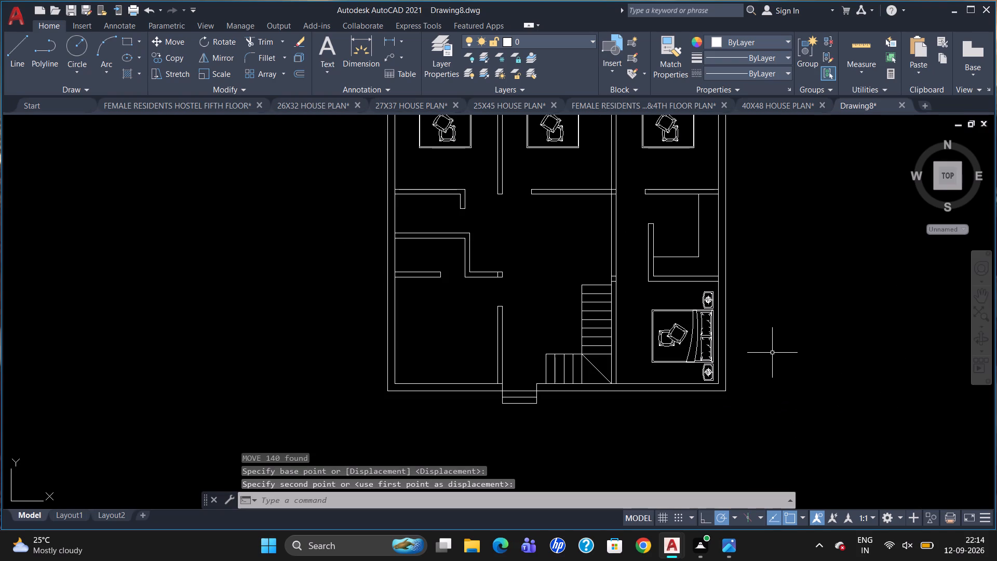
pyautogui.click(706, 339)
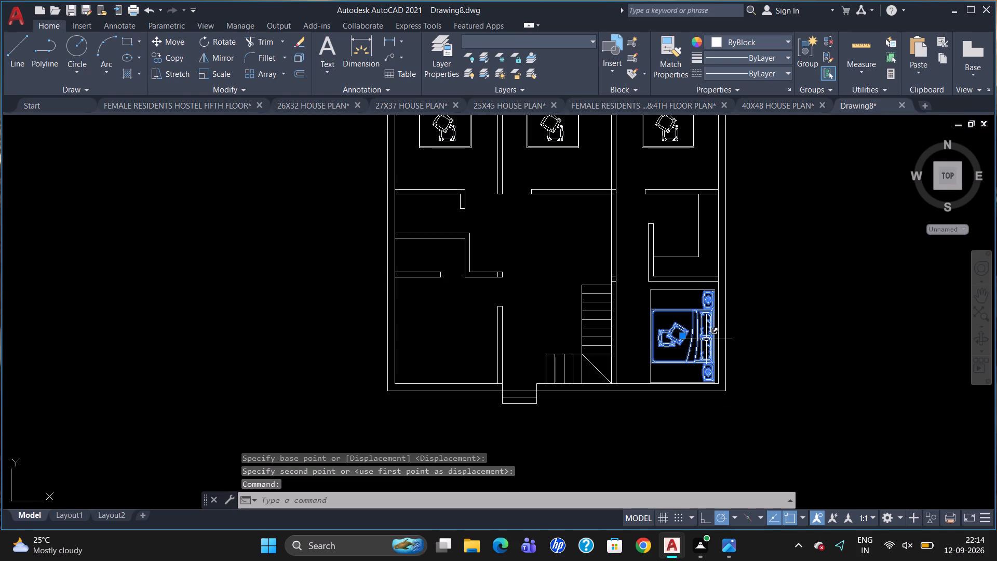
pyautogui.write('CO')
pyautogui.press('Return')
pyautogui.moveTo(707, 340); pyautogui.dragTo(721, 342)
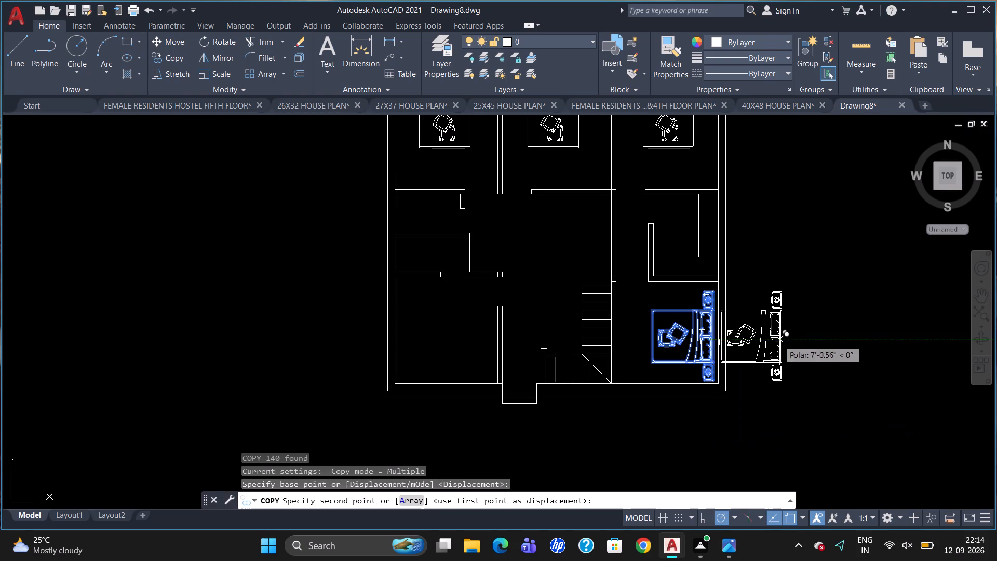
pyautogui.click(796, 341)
pyautogui.press('Escape')
# Rotate the bed copy outside the plan by a half turn so its headboard faces left.
pyautogui.click(798, 344)
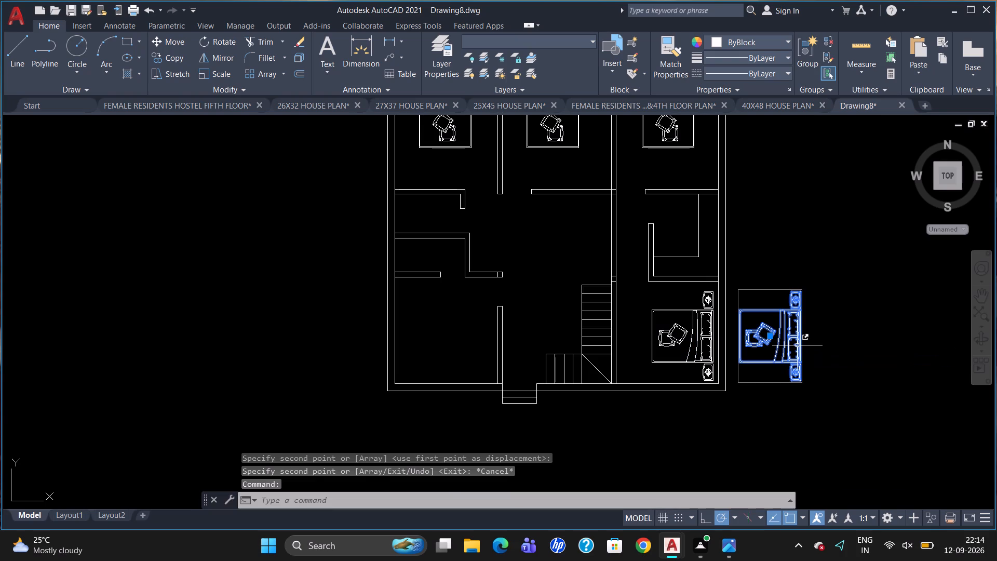
pyautogui.write('RO')
pyautogui.press('Return')
pyautogui.click(797, 345)
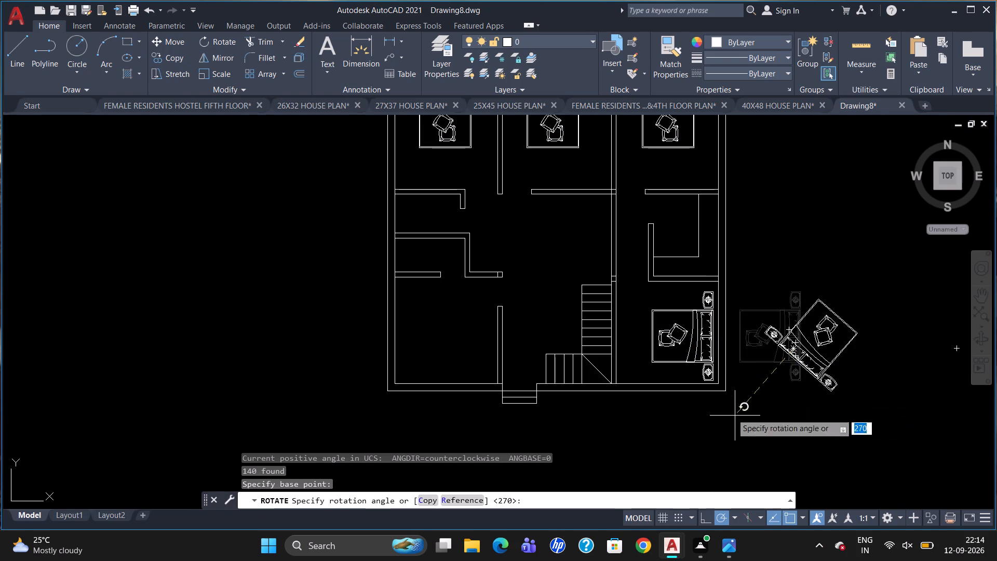
pyautogui.click(746, 352)
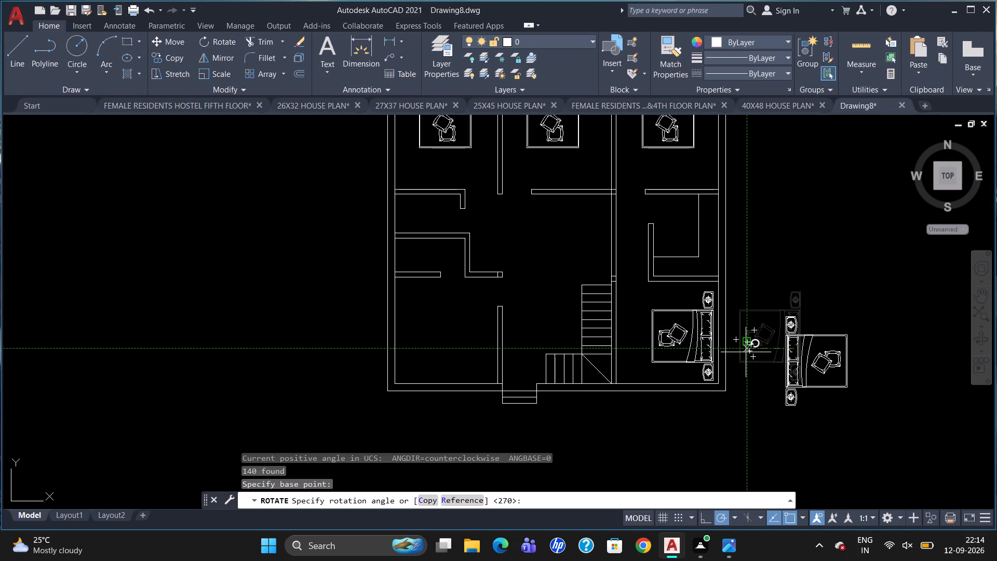
# Move the turned bed into the bottom-left room, with its headboard beside the left exterior wall.
pyautogui.click(787, 360)
pyautogui.press('m')
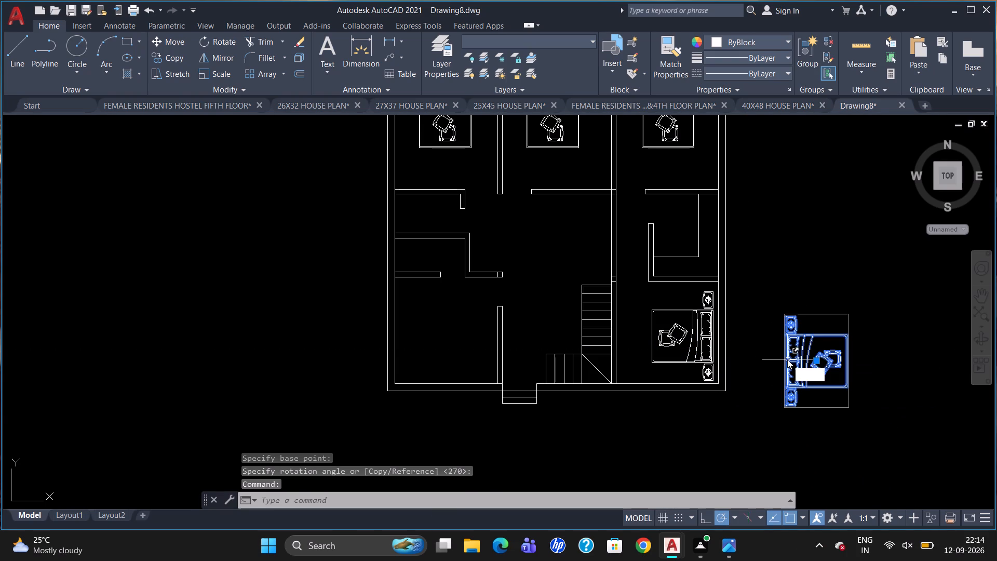
pyautogui.press('Return')
pyautogui.moveTo(787, 359); pyautogui.dragTo(761, 367)
pyautogui.scroll(2, 405, 335)
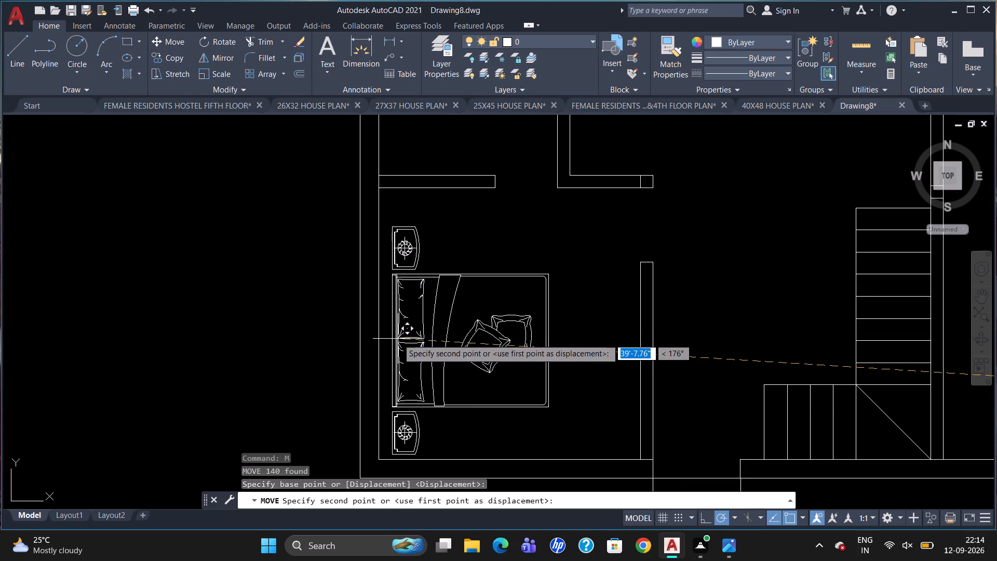
pyautogui.click(401, 335)
pyautogui.scroll(-2, 749, 316)
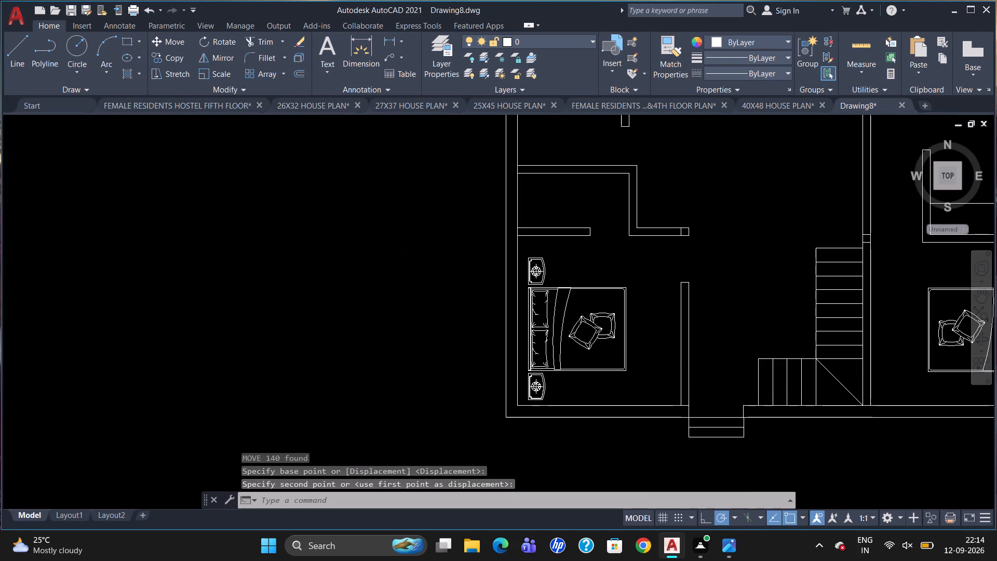
pyautogui.press('Escape')
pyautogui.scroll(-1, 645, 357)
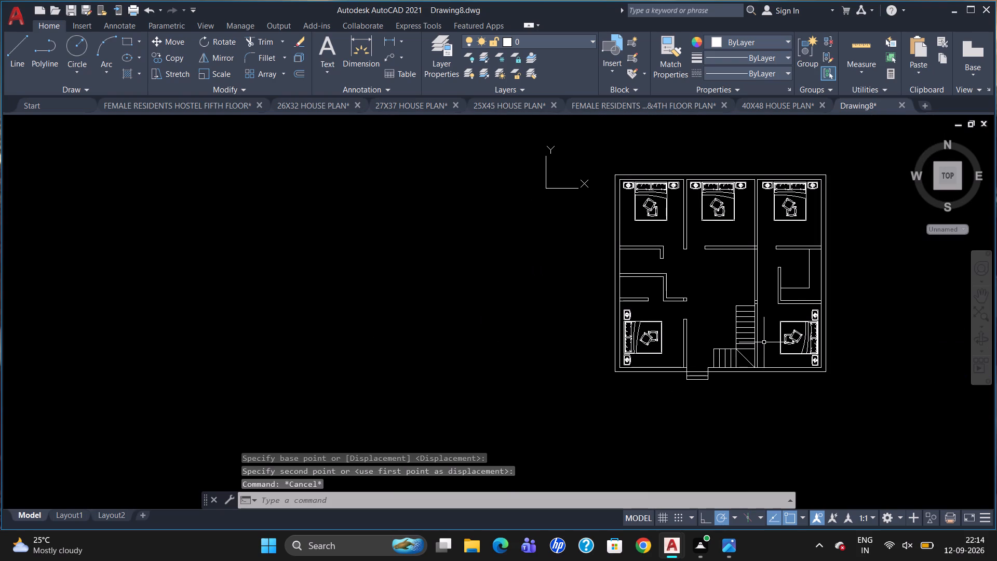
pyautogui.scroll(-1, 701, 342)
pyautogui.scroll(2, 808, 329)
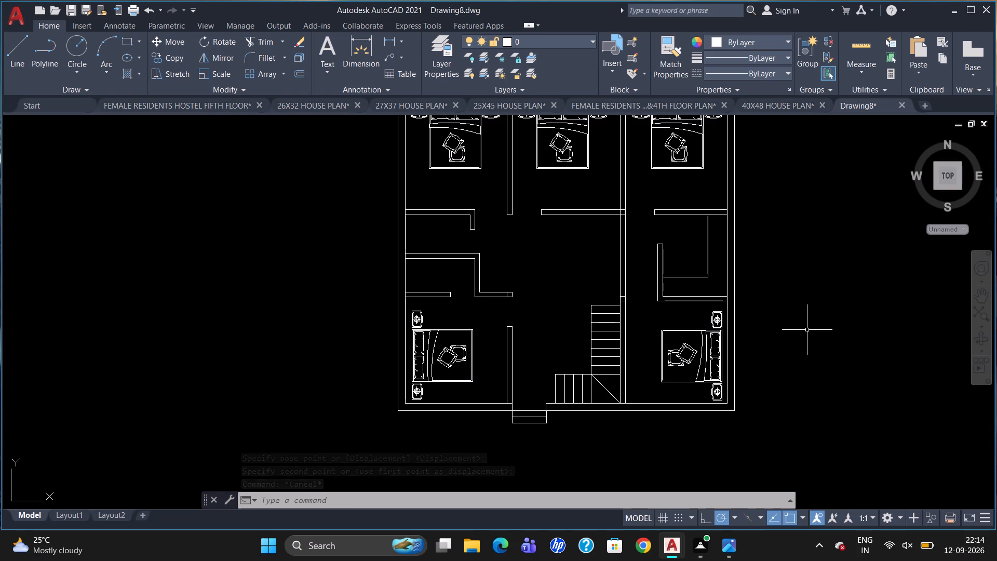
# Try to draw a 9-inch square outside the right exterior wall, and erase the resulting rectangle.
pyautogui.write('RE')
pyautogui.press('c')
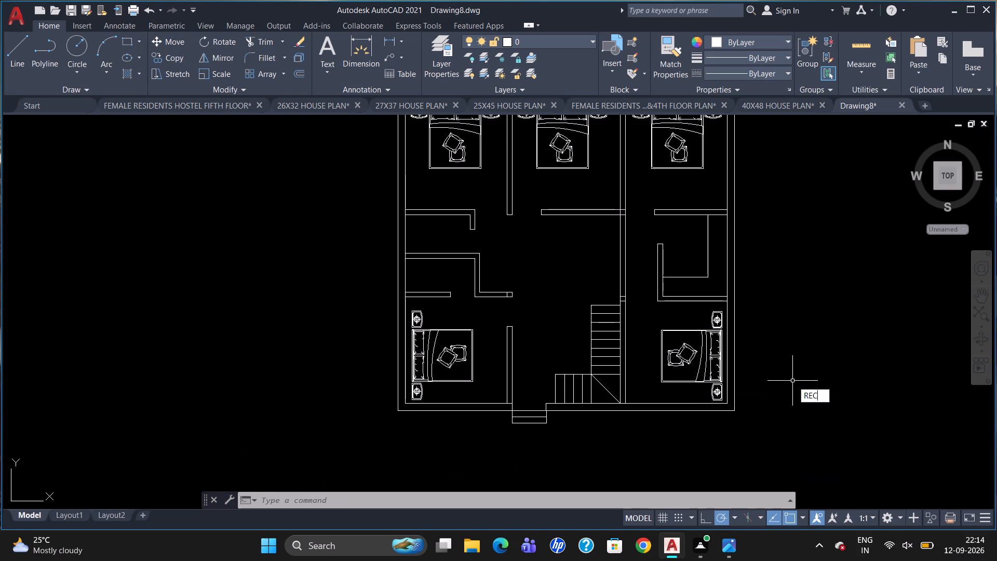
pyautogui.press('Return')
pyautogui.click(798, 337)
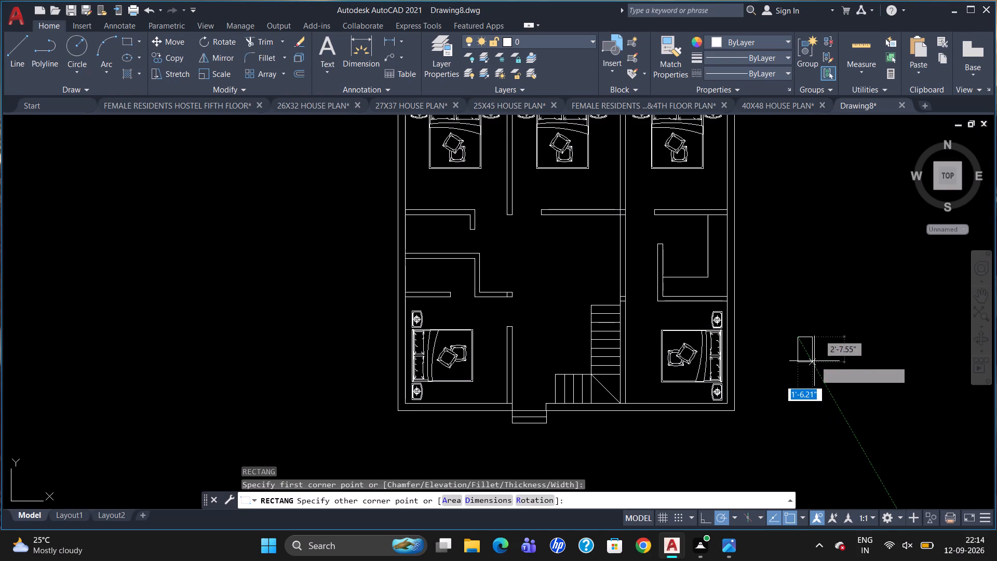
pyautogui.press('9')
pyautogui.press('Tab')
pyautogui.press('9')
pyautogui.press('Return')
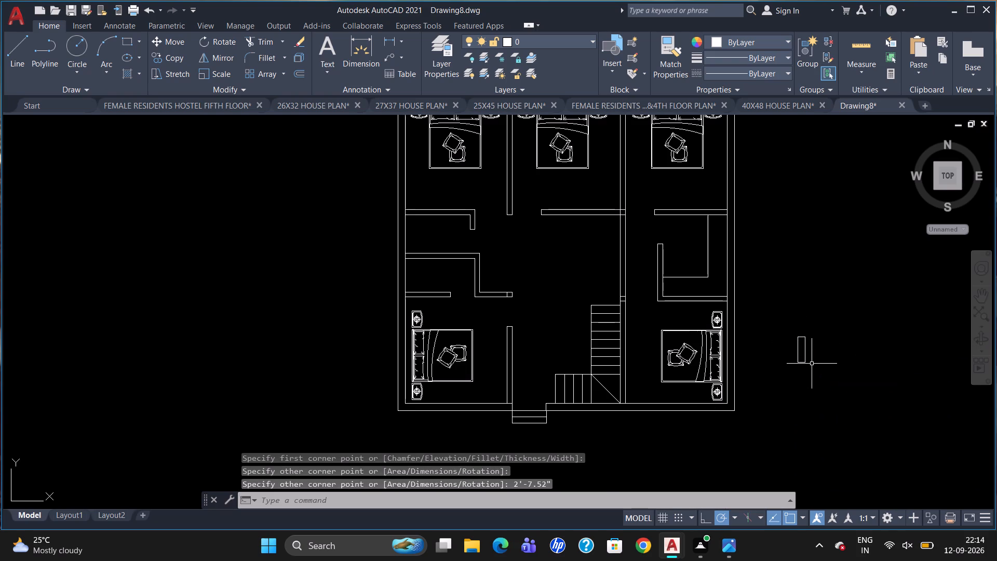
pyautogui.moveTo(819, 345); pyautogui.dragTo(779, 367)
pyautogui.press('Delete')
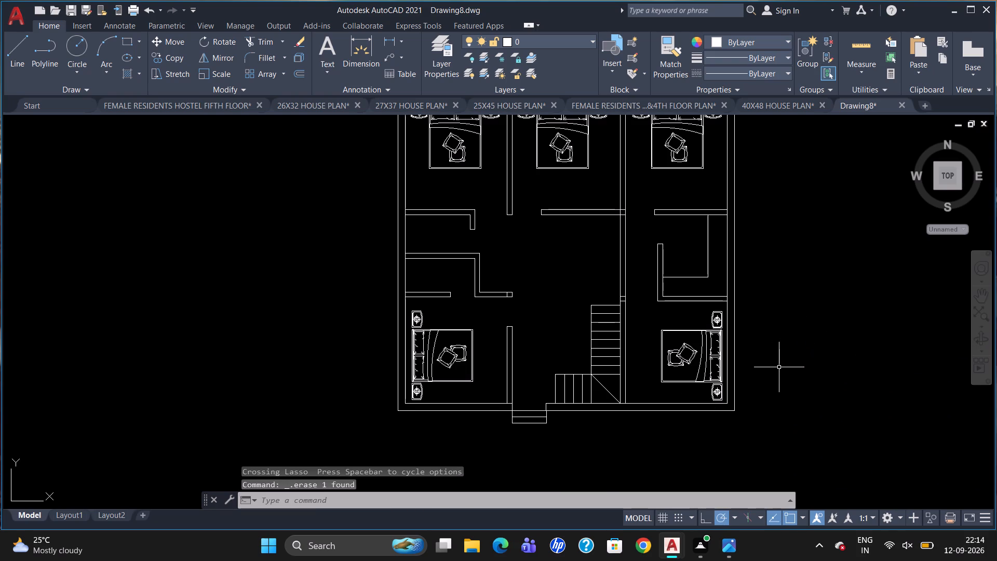
# Draw a 9" by 9" square column outline just outside the right exterior wall, level with the lower bedroom.
pyautogui.write('REC')
pyautogui.press('Return')
pyautogui.click(779, 330)
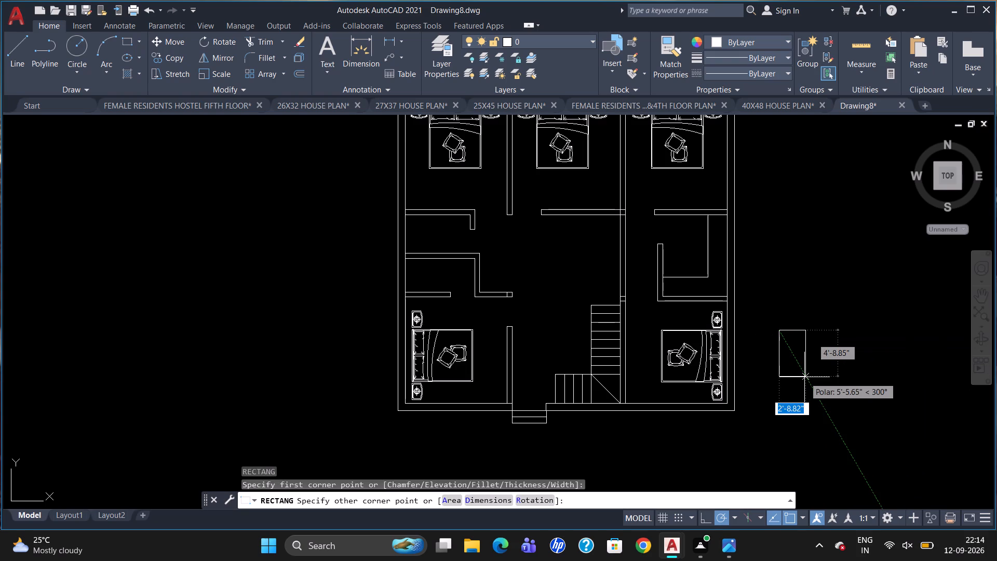
pyautogui.press('9')
pyautogui.press('Tab')
pyautogui.press('9')
pyautogui.press('Return')
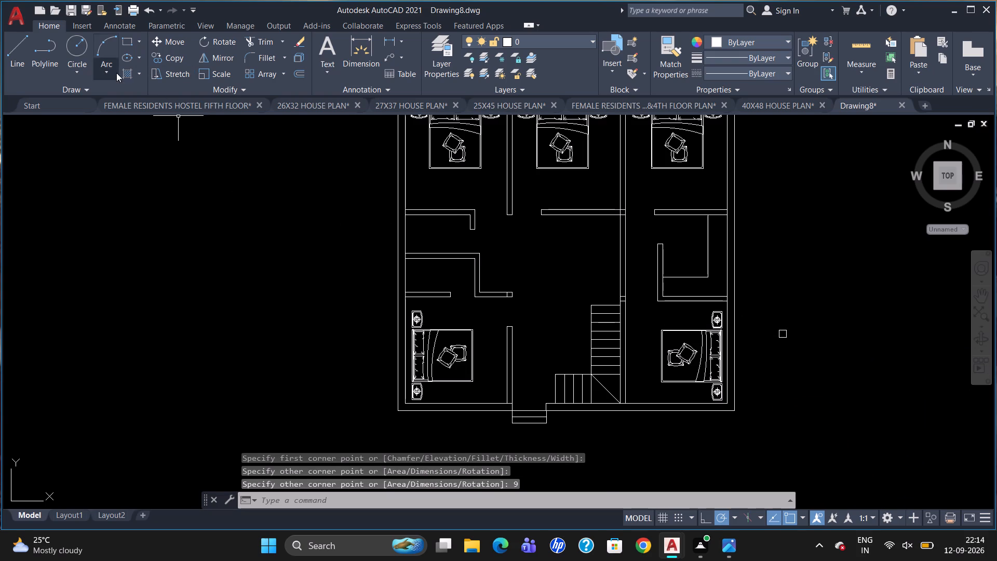
# Fill the 9-inch column square with a solid red hatch.
pyautogui.click(139, 74)
pyautogui.click(137, 94)
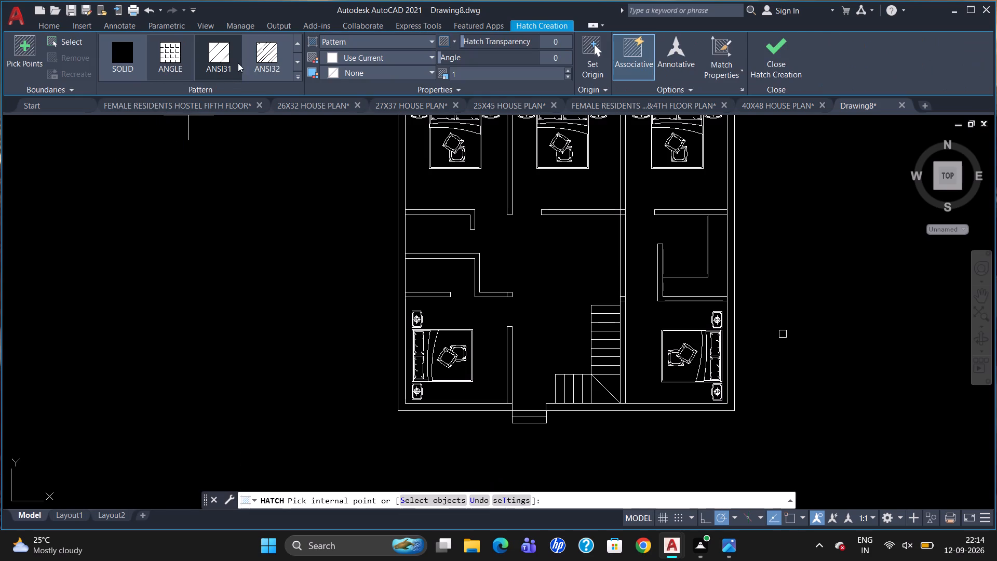
pyautogui.click(359, 46)
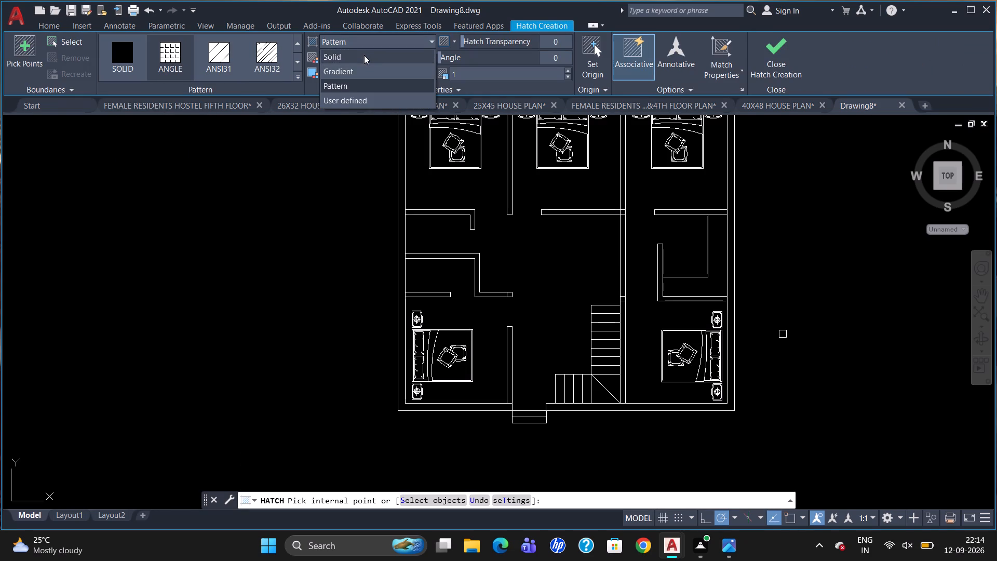
pyautogui.click(365, 55)
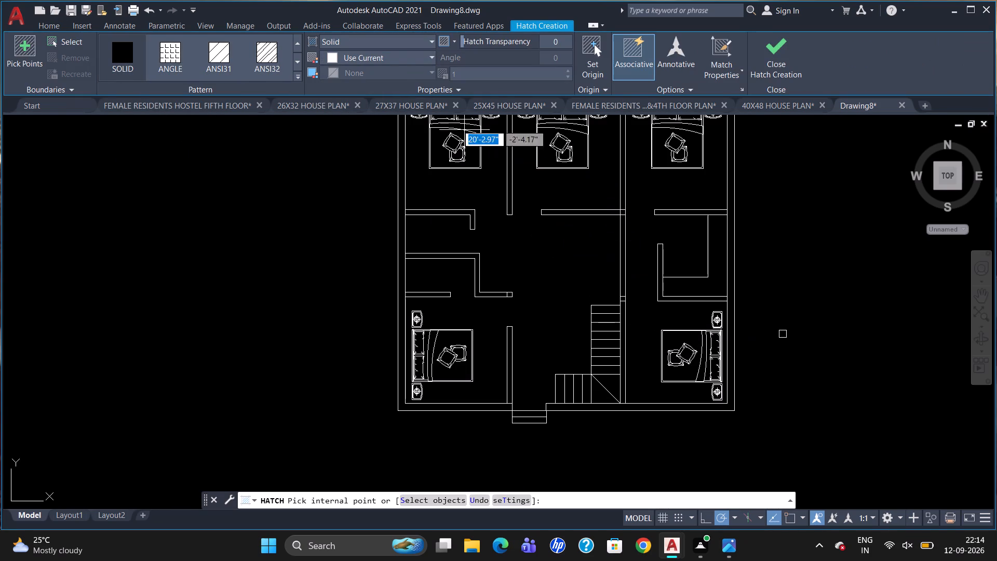
pyautogui.click(401, 58)
pyautogui.click(330, 206)
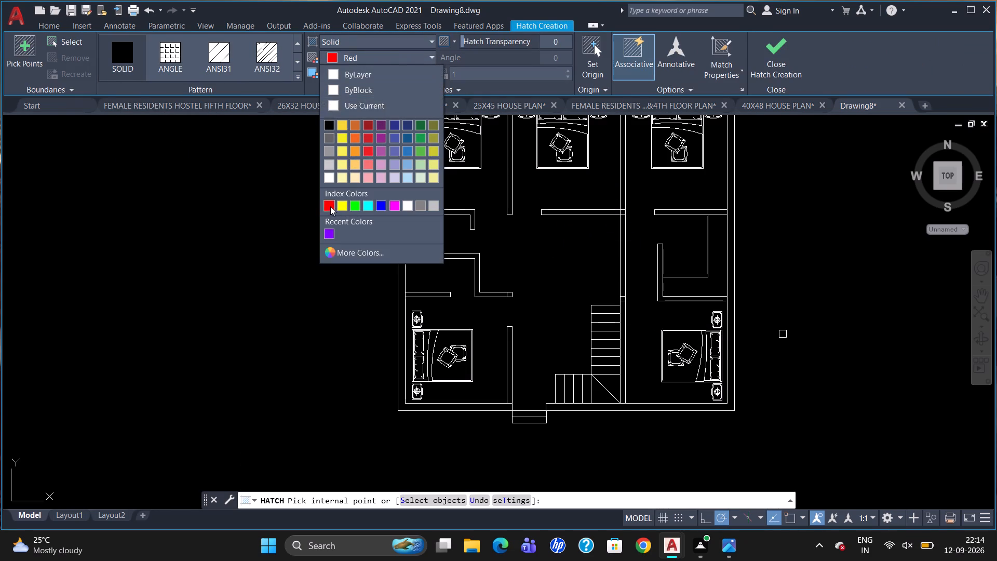
pyautogui.click(783, 335)
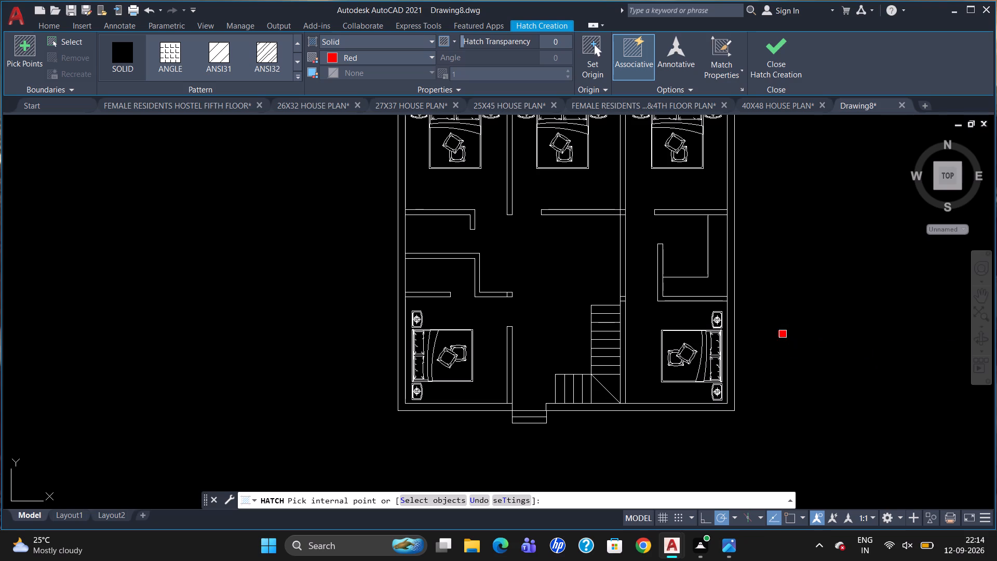
pyautogui.press('Escape')
# Group the column square with its red hatch.
pyautogui.moveTo(817, 336); pyautogui.dragTo(770, 339)
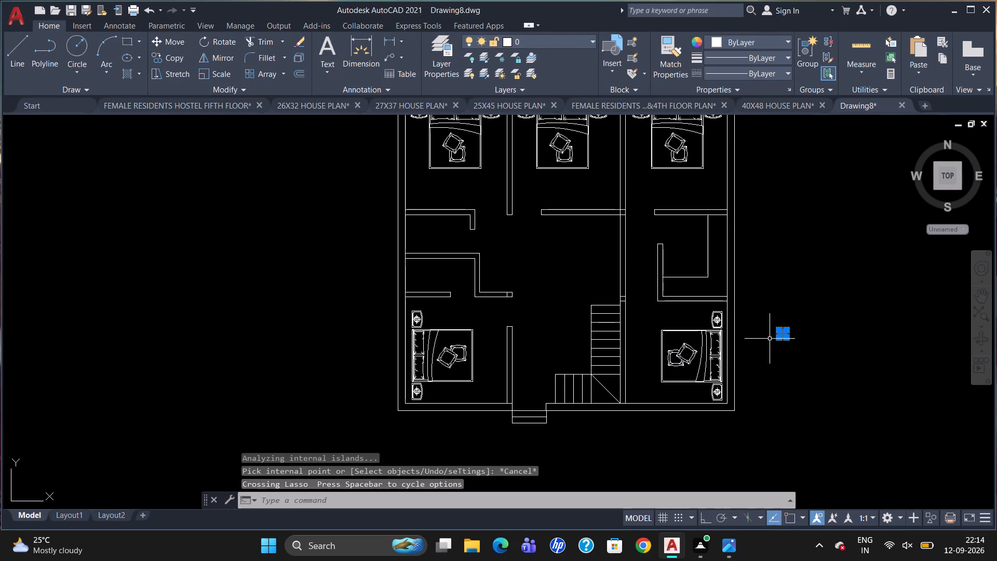
pyautogui.click(813, 60)
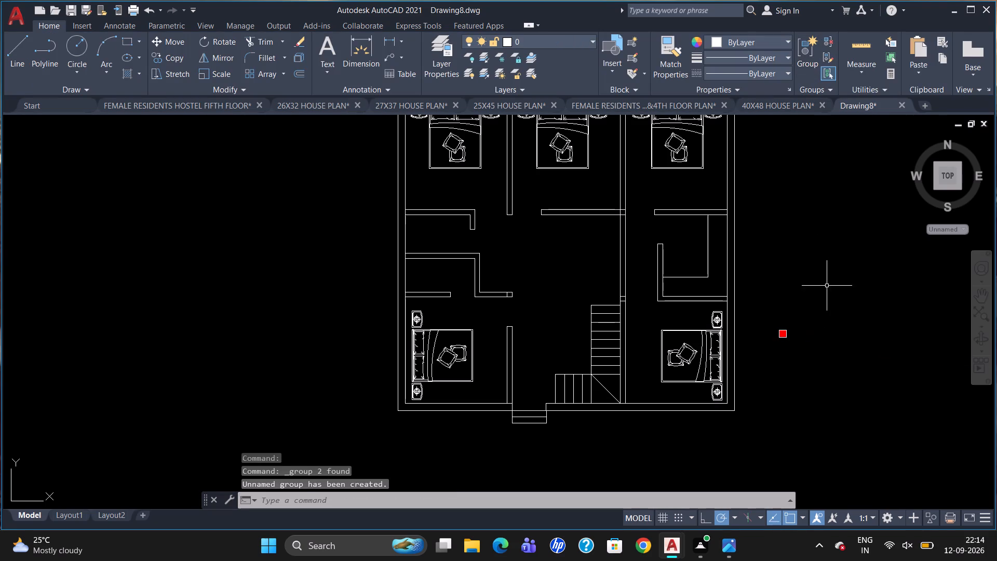
# Copy the red column by its centre into the bottom-right corner of the exterior walls.
pyautogui.click(786, 336)
pyautogui.write('CO')
pyautogui.press('Return')
pyautogui.moveTo(786, 335); pyautogui.dragTo(785, 342)
pyautogui.scroll(5, 731, 416)
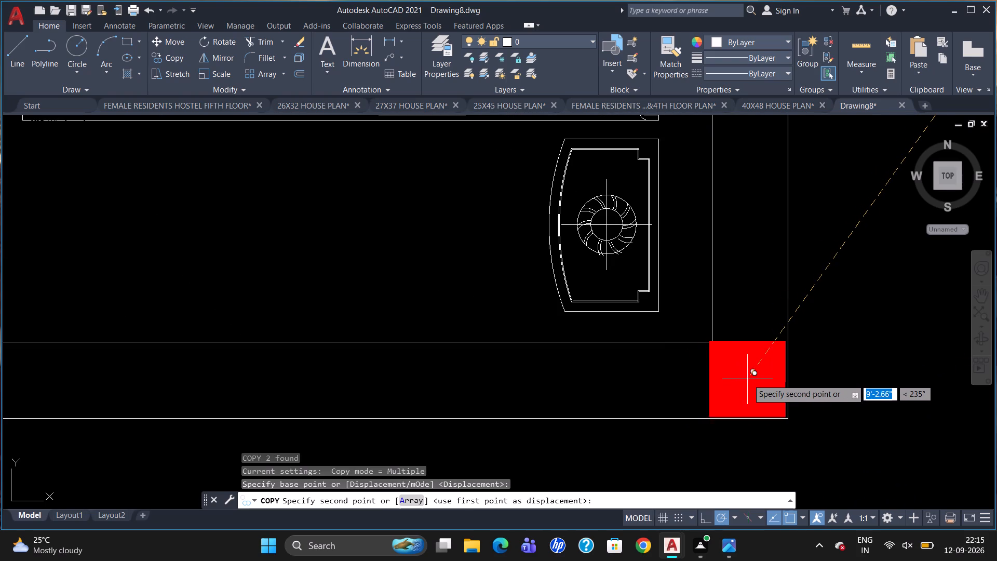
pyautogui.click(751, 380)
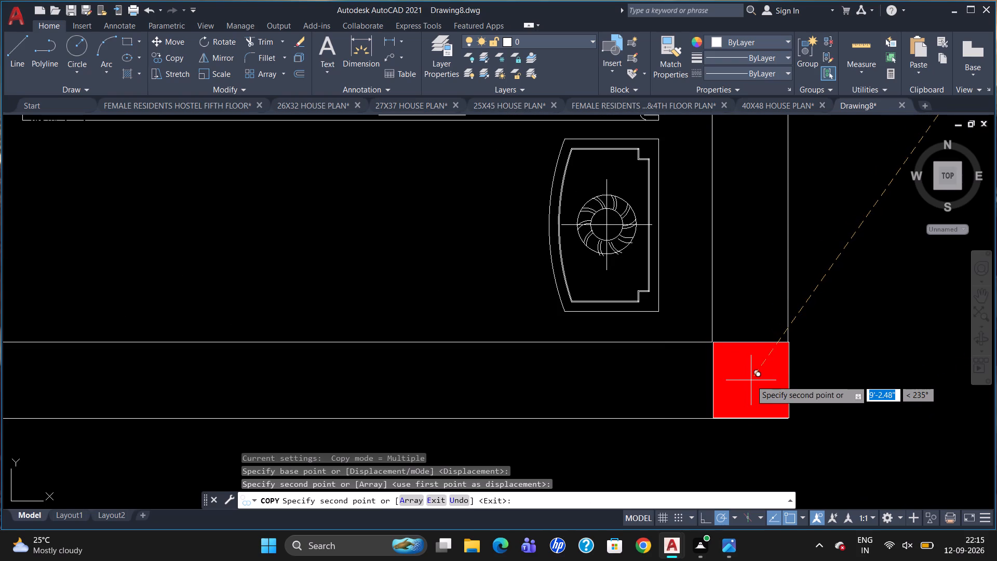
# Place column copies along the bottom exterior wall at the staircase partition, the partition beside the entrance, and the bottom-left corner.
pyautogui.scroll(-2, 753, 388)
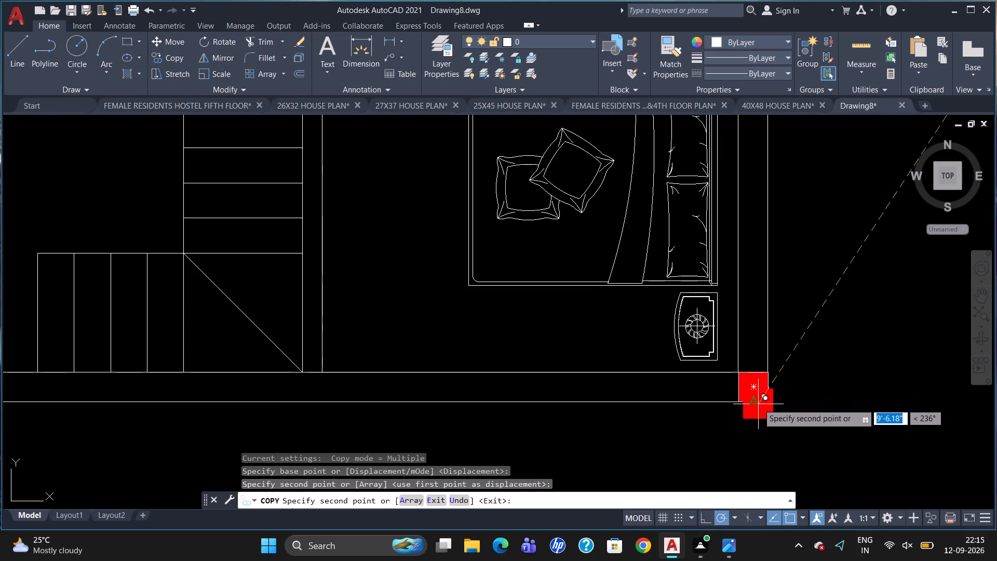
pyautogui.scroll(-2, 762, 411)
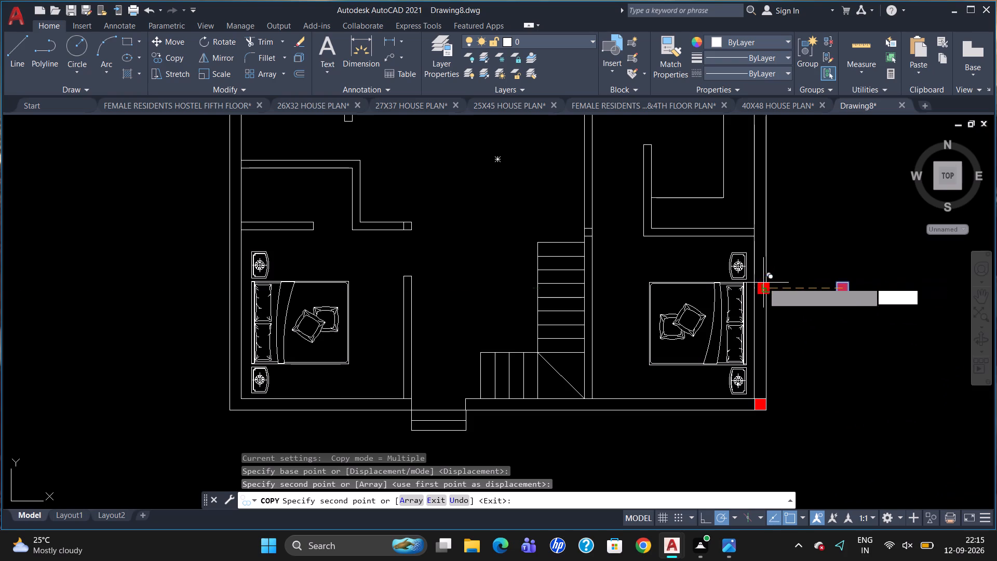
pyautogui.scroll(1, 474, 424)
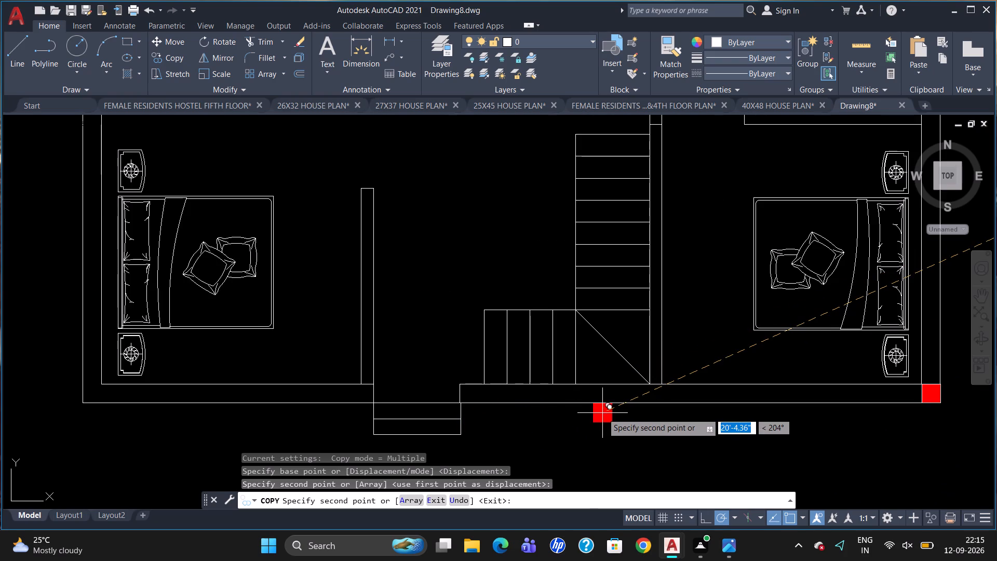
pyautogui.scroll(2, 629, 416)
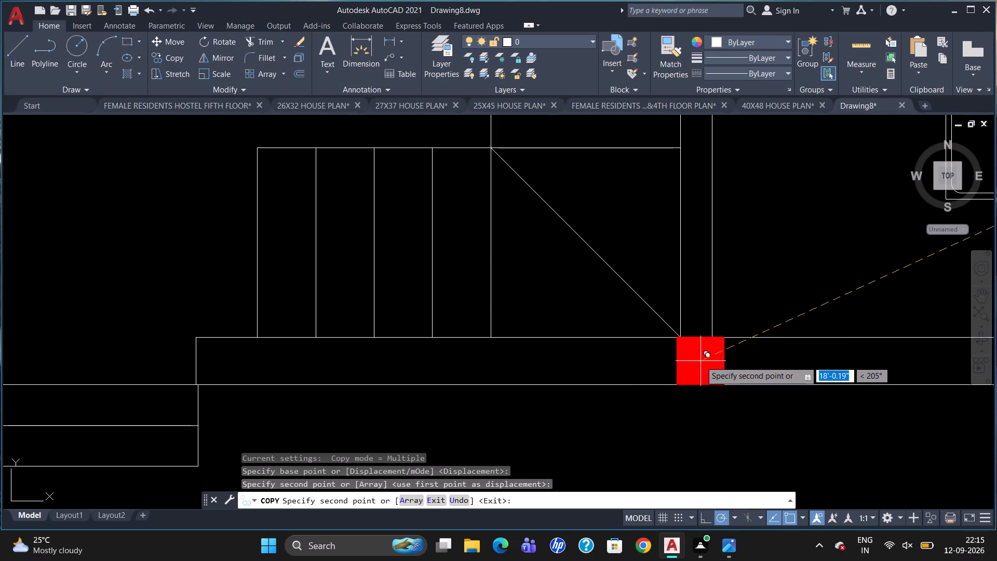
pyautogui.click(700, 361)
pyautogui.scroll(-2, 753, 335)
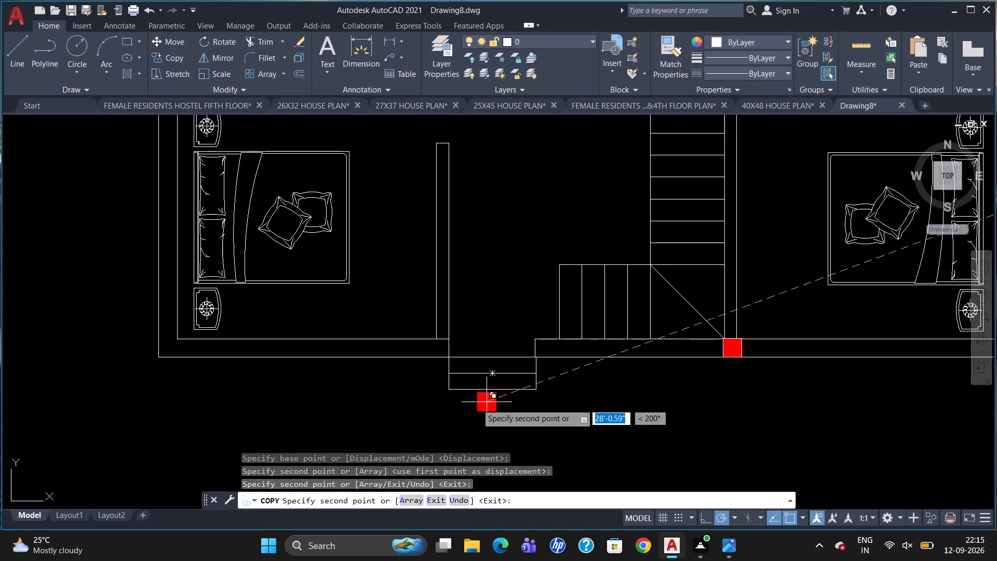
pyautogui.scroll(3, 440, 349)
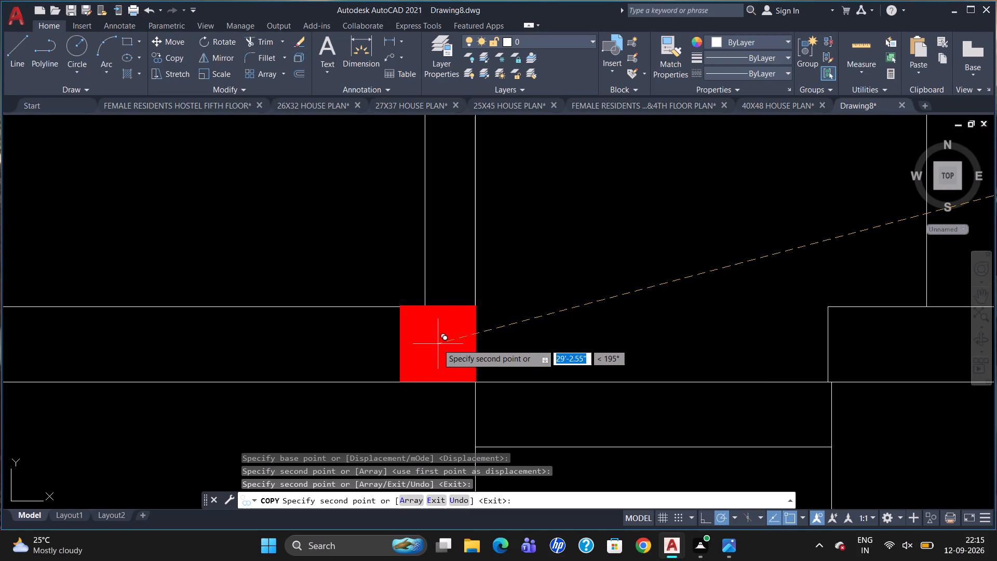
pyautogui.click(438, 344)
pyautogui.scroll(-3, 696, 279)
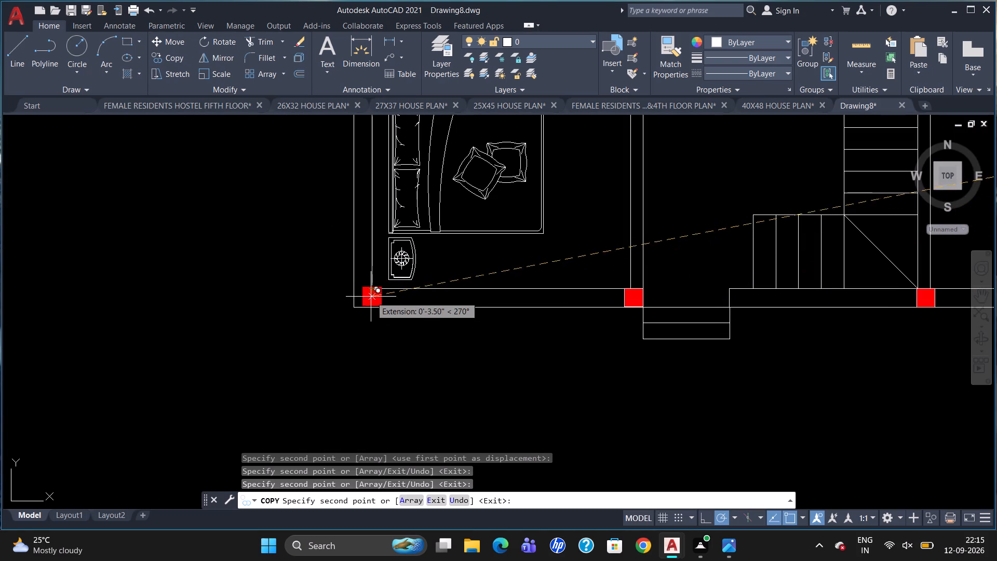
pyautogui.scroll(2, 366, 301)
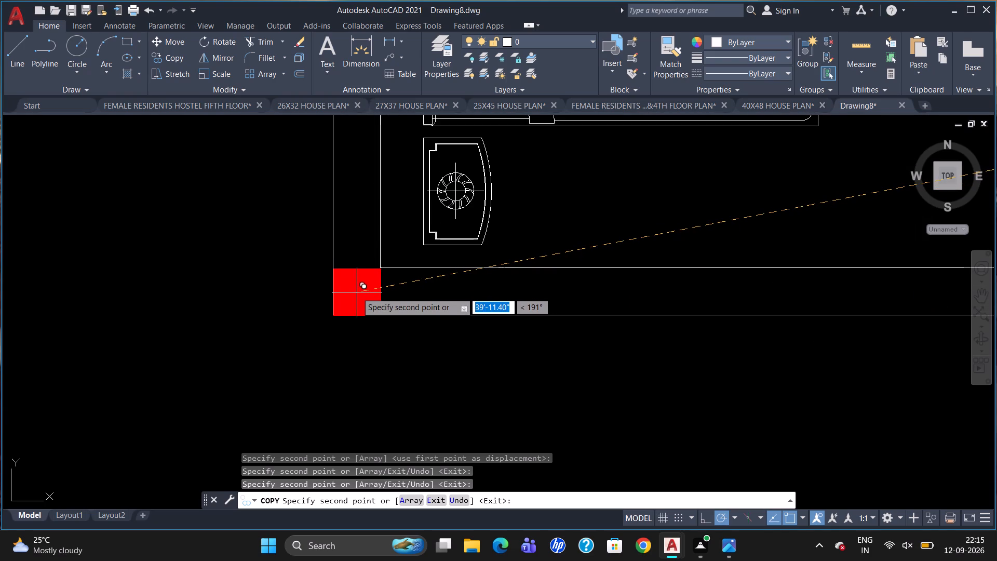
pyautogui.scroll(2, 358, 292)
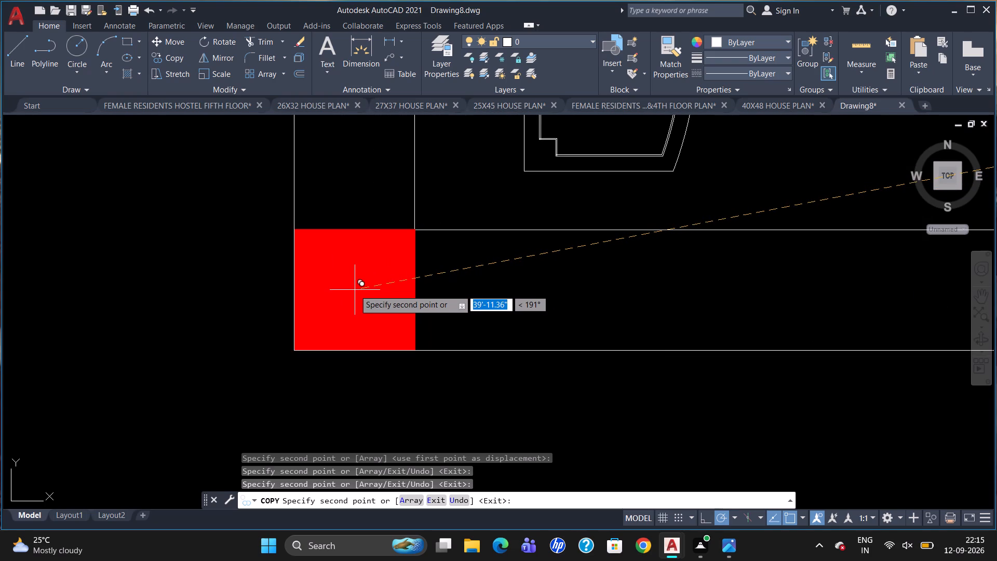
pyautogui.click(355, 291)
# Place column copies at the free wall end above the bottom-left room and on the partition just above the staircase.
pyautogui.scroll(-5, 403, 355)
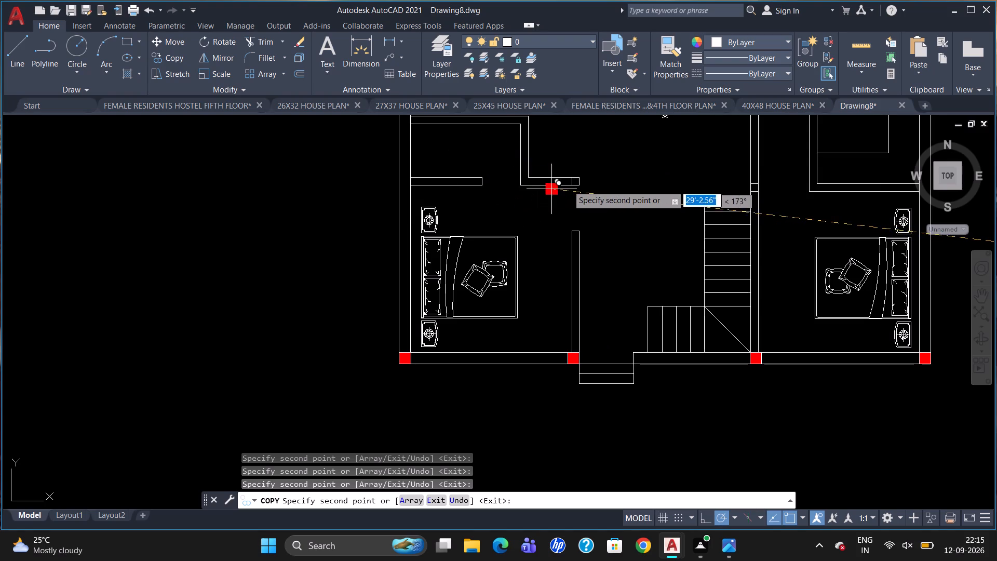
pyautogui.scroll(3, 572, 185)
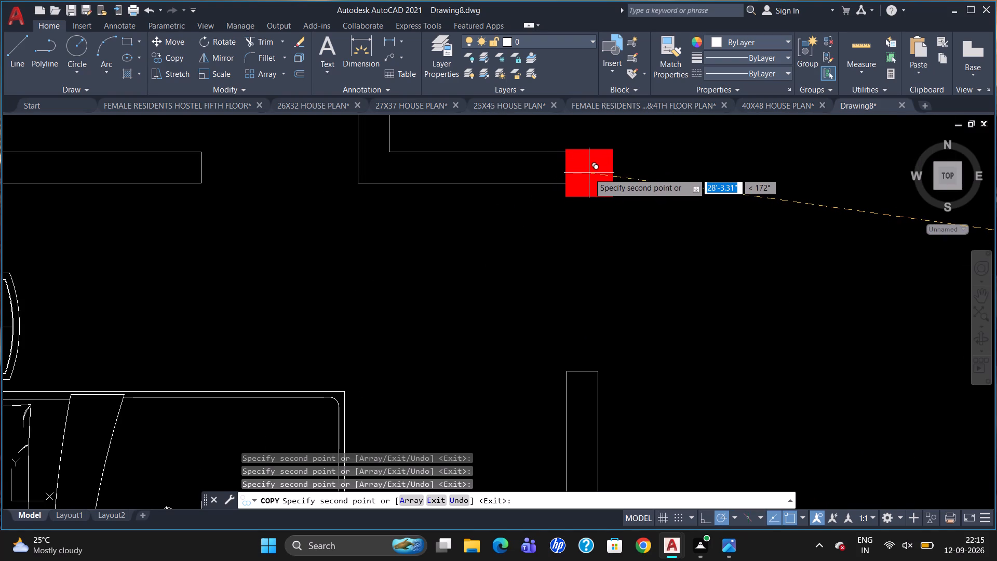
pyautogui.click(589, 173)
pyautogui.scroll(-2, 575, 244)
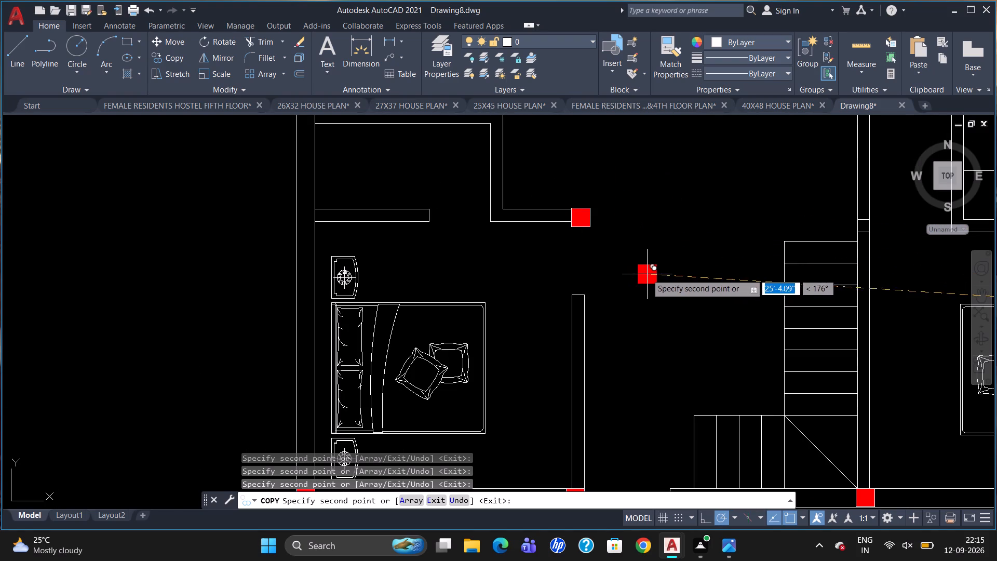
pyautogui.scroll(-1, 612, 265)
pyautogui.scroll(3, 788, 244)
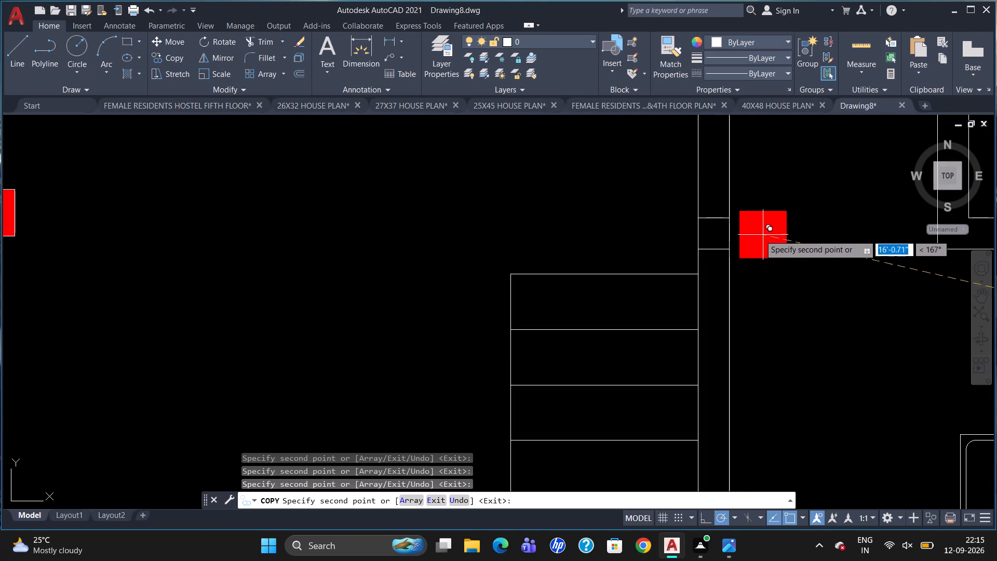
pyautogui.click(722, 241)
# Place column copies on the right exterior wall where the lower and upper cross walls meet it.
pyautogui.scroll(-3, 752, 228)
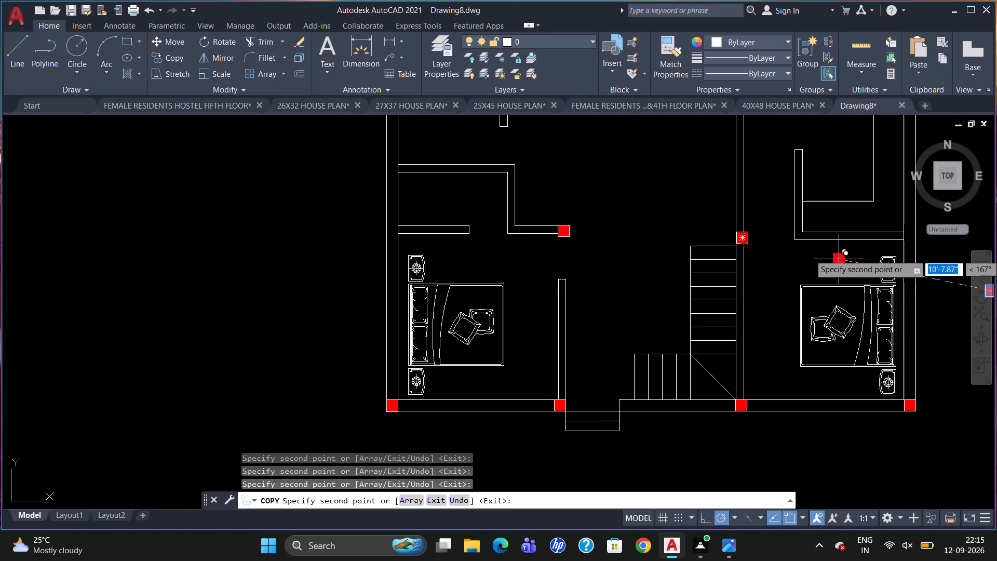
pyautogui.scroll(-2, 771, 280)
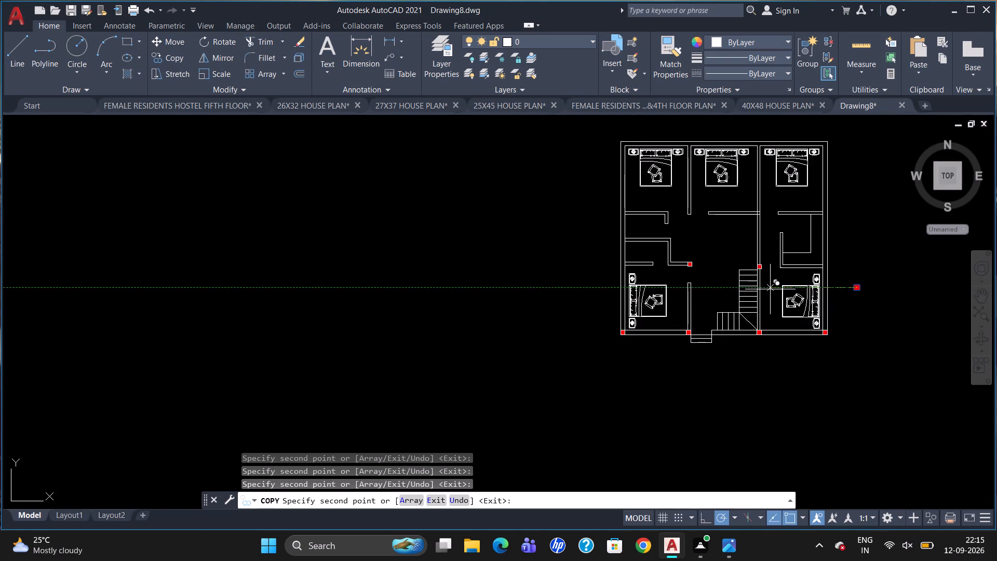
pyautogui.scroll(4, 828, 260)
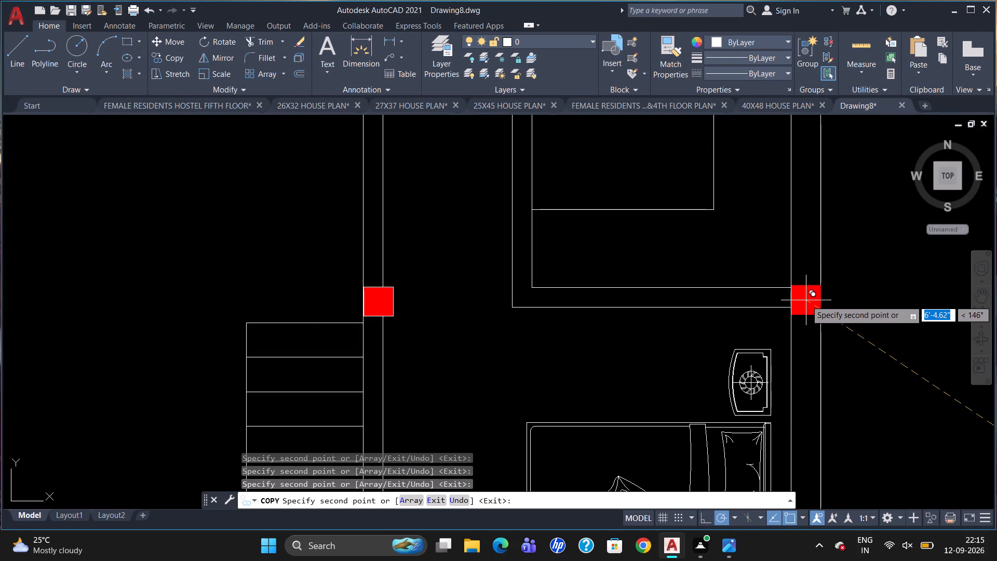
pyautogui.scroll(2, 807, 300)
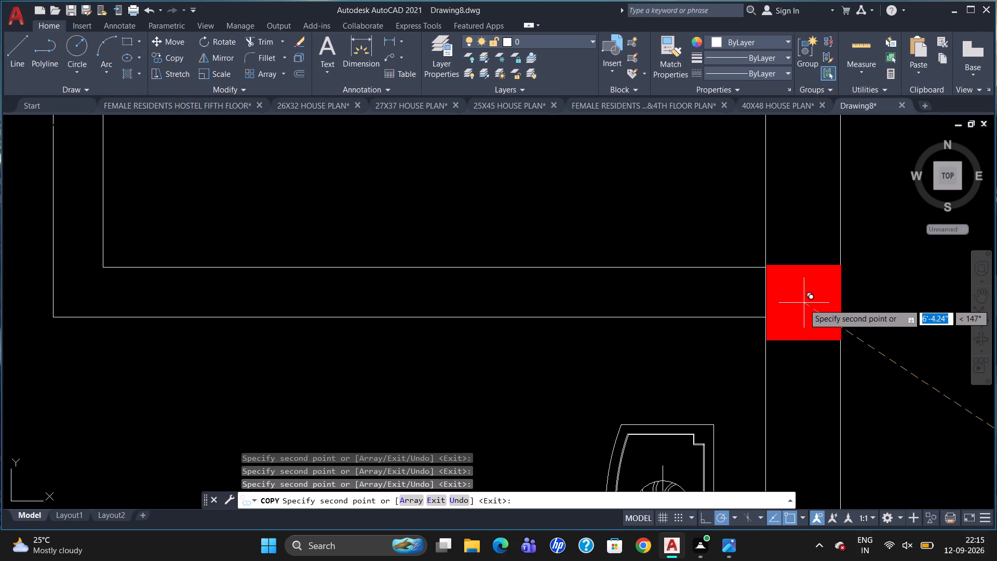
pyautogui.click(804, 304)
pyautogui.scroll(-4, 817, 348)
pyautogui.scroll(4, 787, 206)
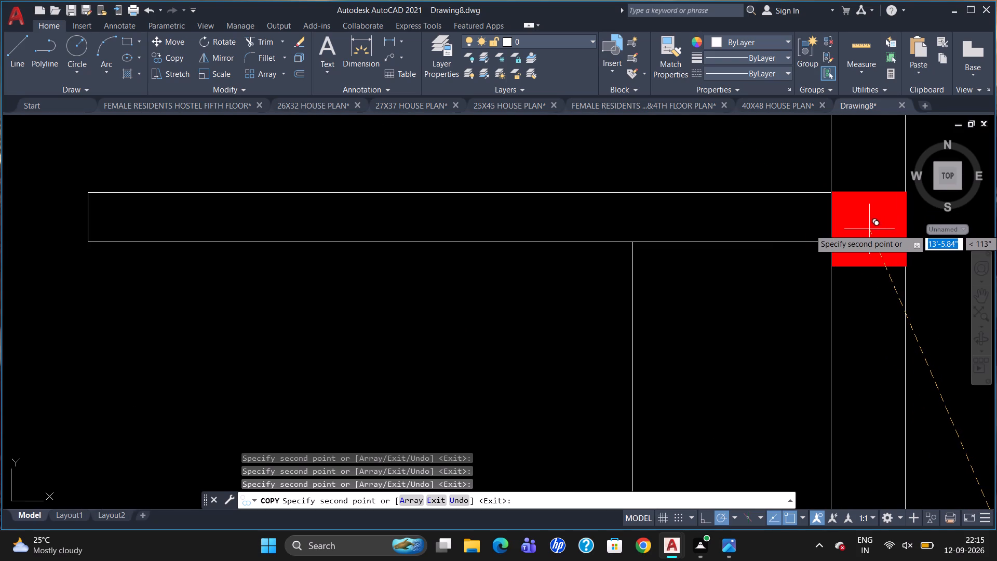
pyautogui.click(869, 228)
# Place a red column copy in the top-right corner of the exterior walls and end the copying.
pyautogui.scroll(-4, 837, 290)
pyautogui.scroll(-3, 852, 339)
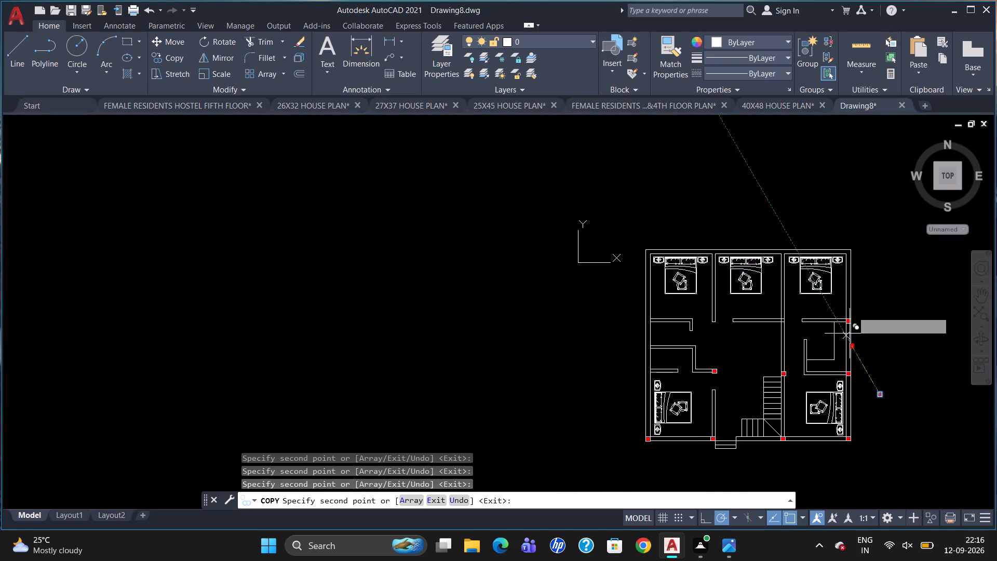
pyautogui.scroll(4, 860, 269)
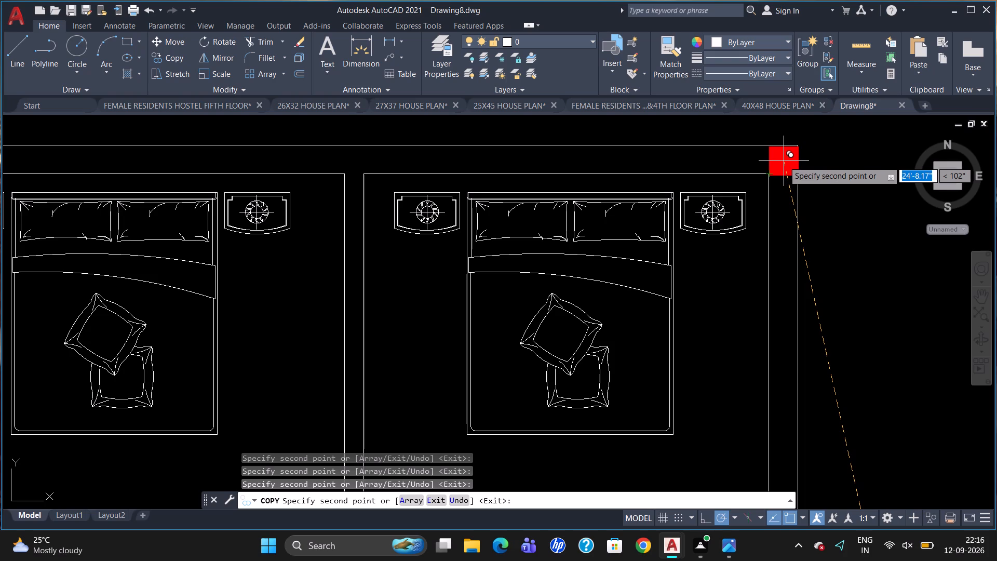
pyautogui.scroll(1, 784, 161)
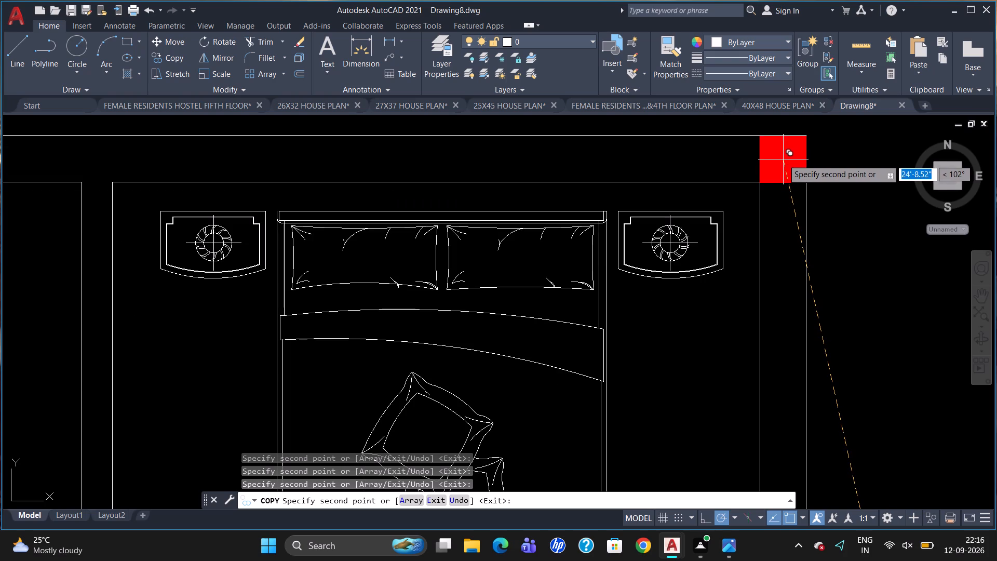
pyautogui.click(783, 159)
pyautogui.scroll(-3, 748, 183)
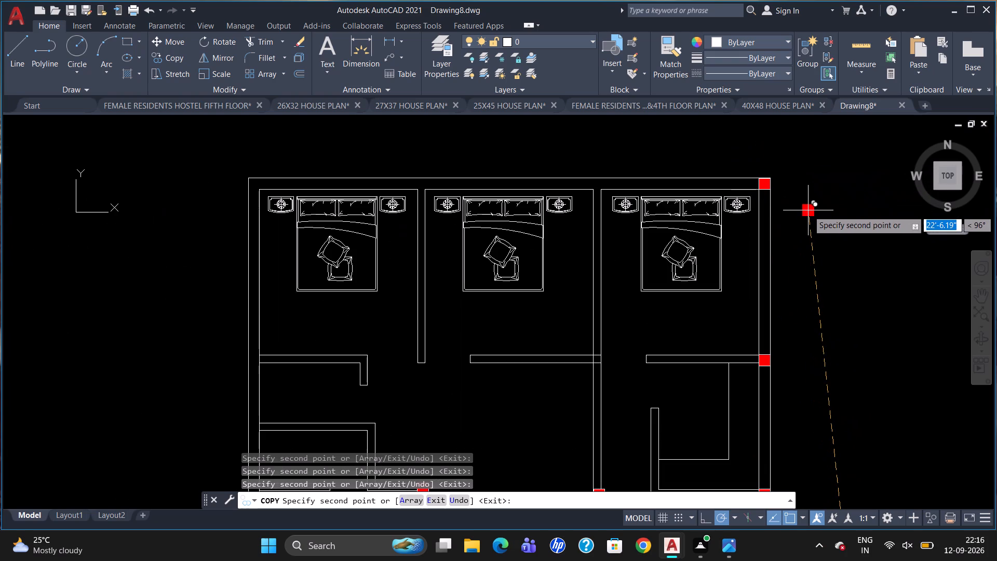
pyautogui.press('Escape')
pyautogui.press('Escape')
# Move the top-right column by its outer corner so it aligns exactly with the exterior wall corner.
pyautogui.scroll(2, 753, 170)
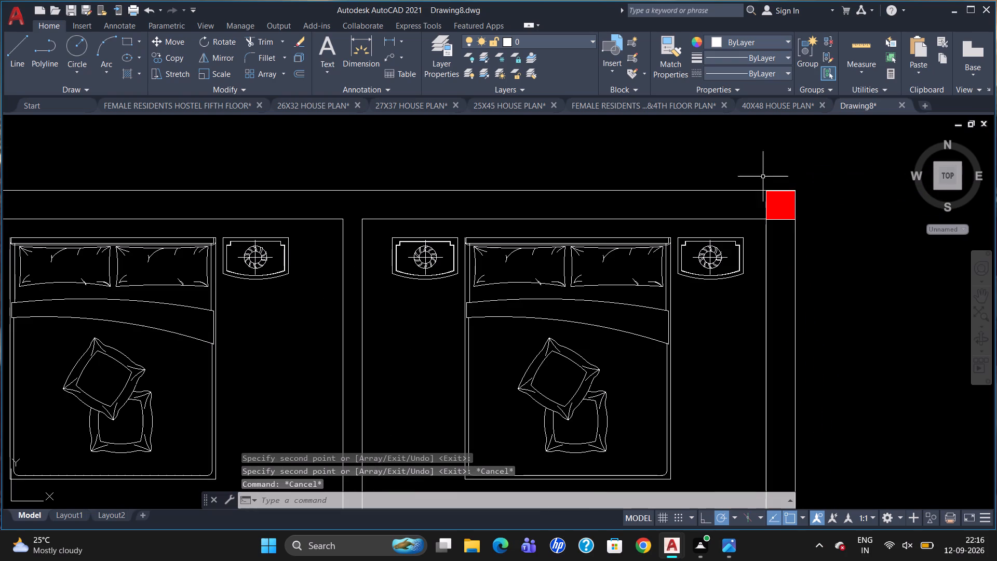
pyautogui.click(786, 203)
pyautogui.press('m')
pyautogui.press('Return')
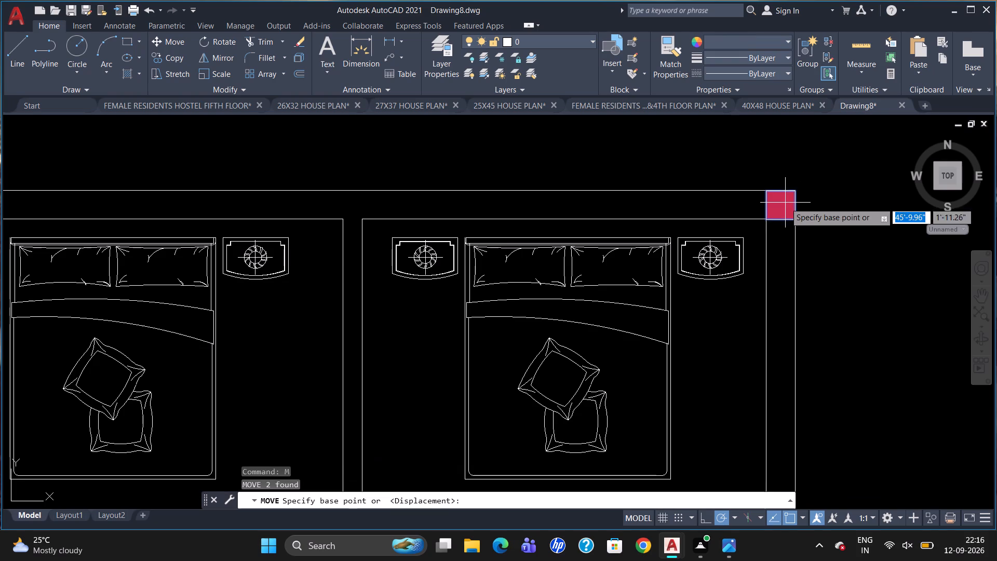
pyautogui.scroll(4, 791, 190)
pyautogui.click(816, 197)
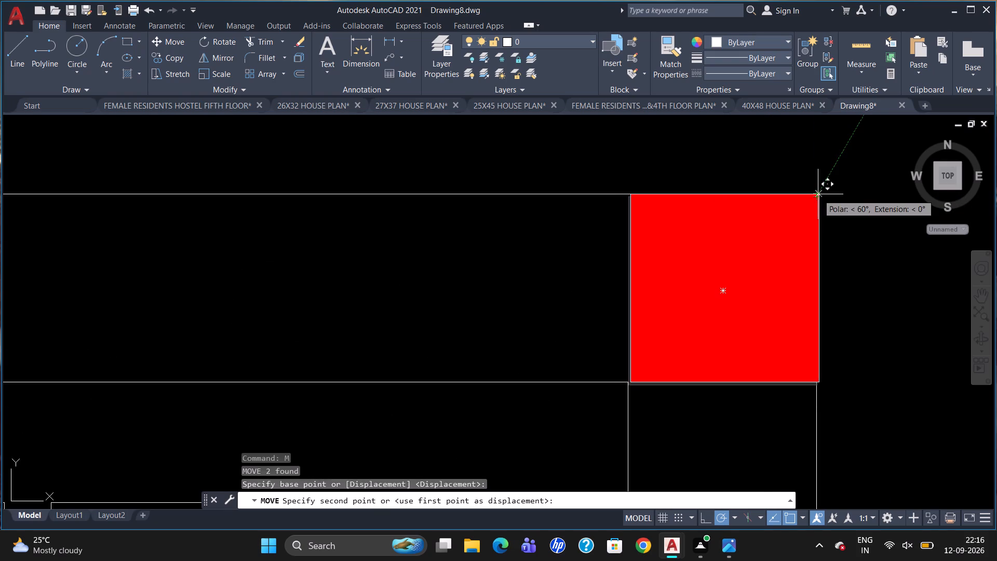
pyautogui.click(818, 194)
# Copy the top-right column to the right-hand bedroom partition where it meets the top exterior wall and the upper cross wall.
pyautogui.scroll(-2, 816, 202)
pyautogui.click(803, 215)
pyautogui.write('CO')
pyautogui.press('Return')
pyautogui.click(803, 215)
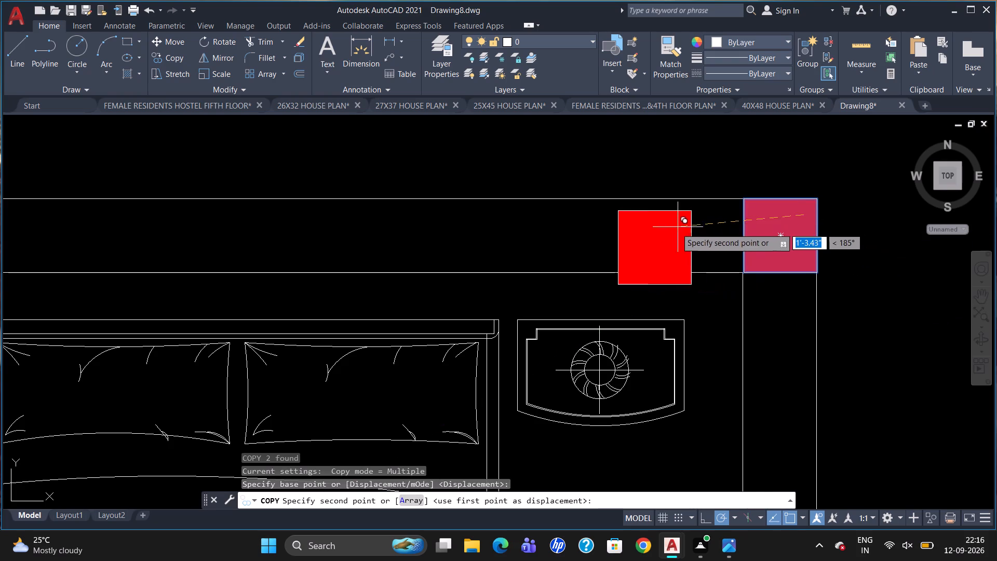
pyautogui.scroll(-3, 676, 226)
pyautogui.scroll(2, 410, 225)
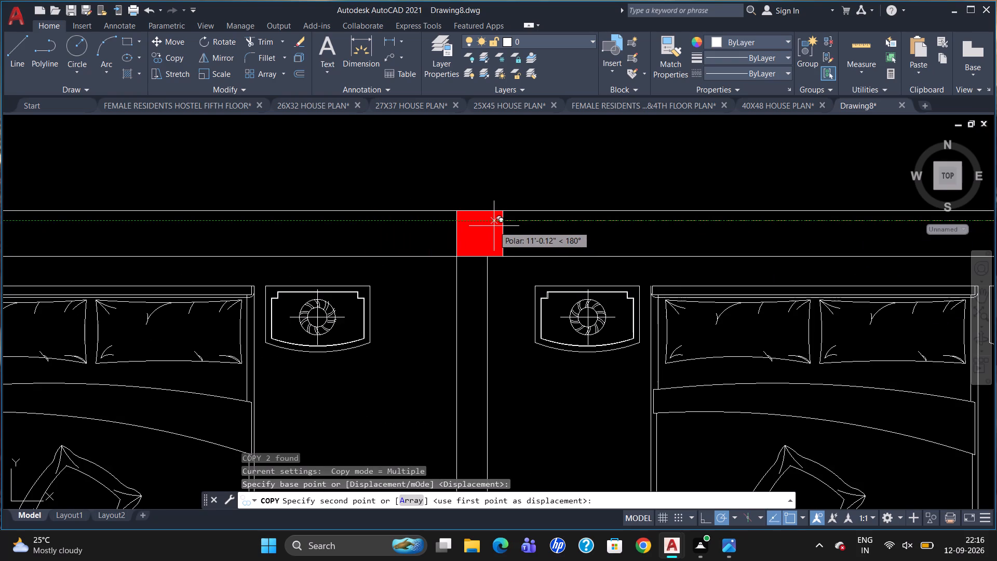
pyautogui.click(494, 225)
pyautogui.scroll(-3, 532, 195)
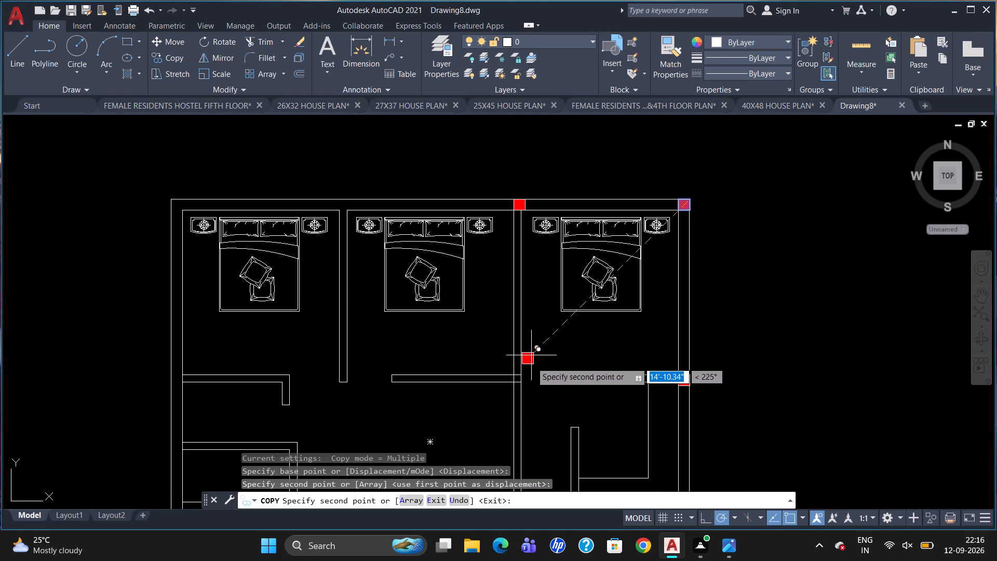
pyautogui.scroll(2, 509, 395)
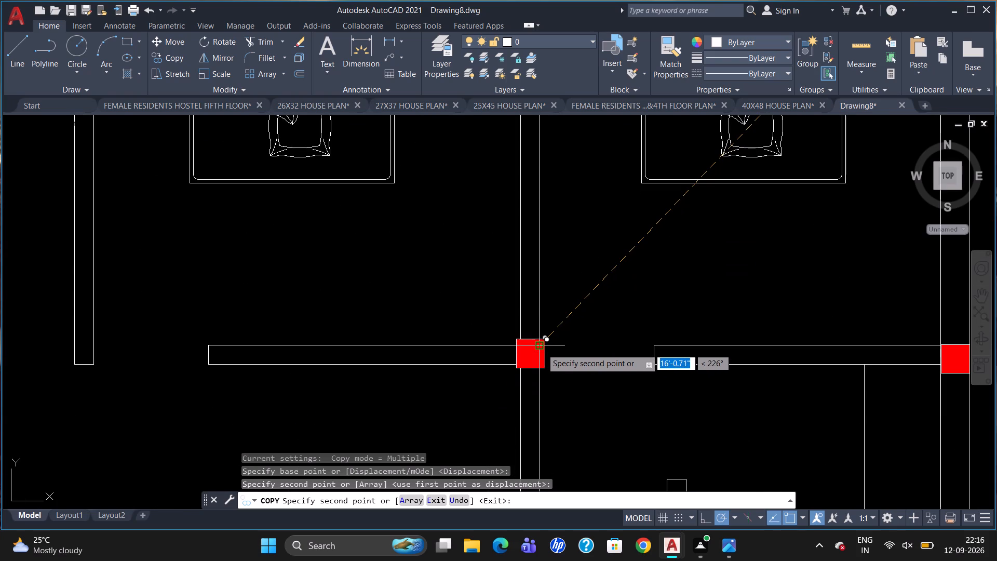
pyautogui.scroll(2, 542, 349)
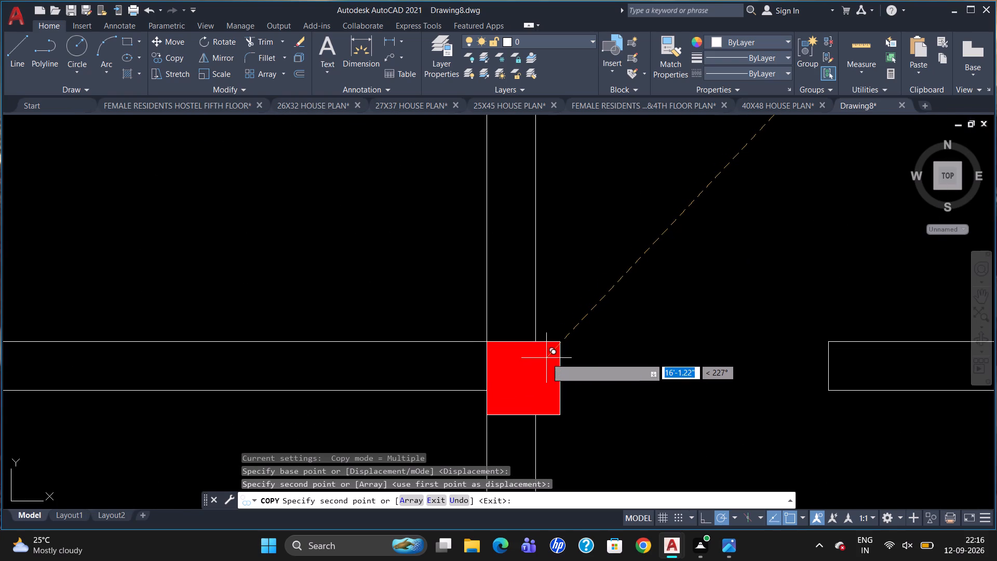
pyautogui.click(546, 358)
# Place column copies at the free lower end of the left bedroom partition and where that partition meets the top exterior wall.
pyautogui.scroll(-3, 809, 220)
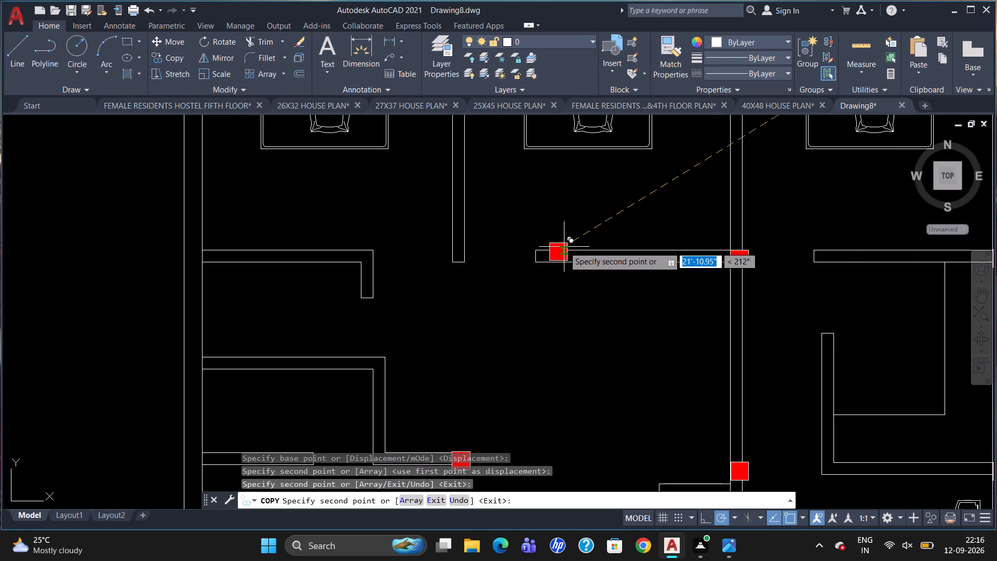
pyautogui.scroll(1, 425, 258)
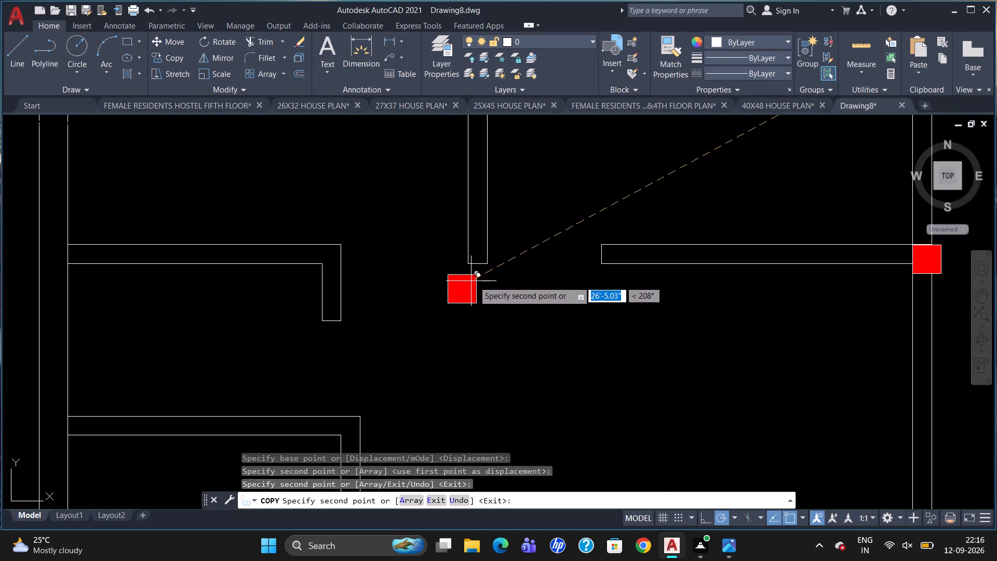
pyautogui.click(483, 256)
pyautogui.scroll(-2, 763, 273)
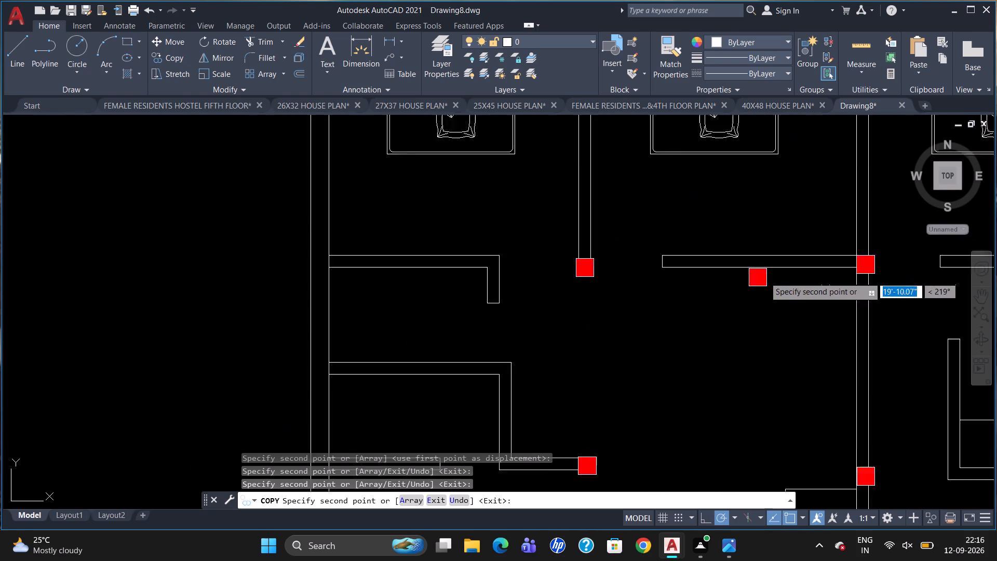
pyautogui.scroll(-1, 764, 278)
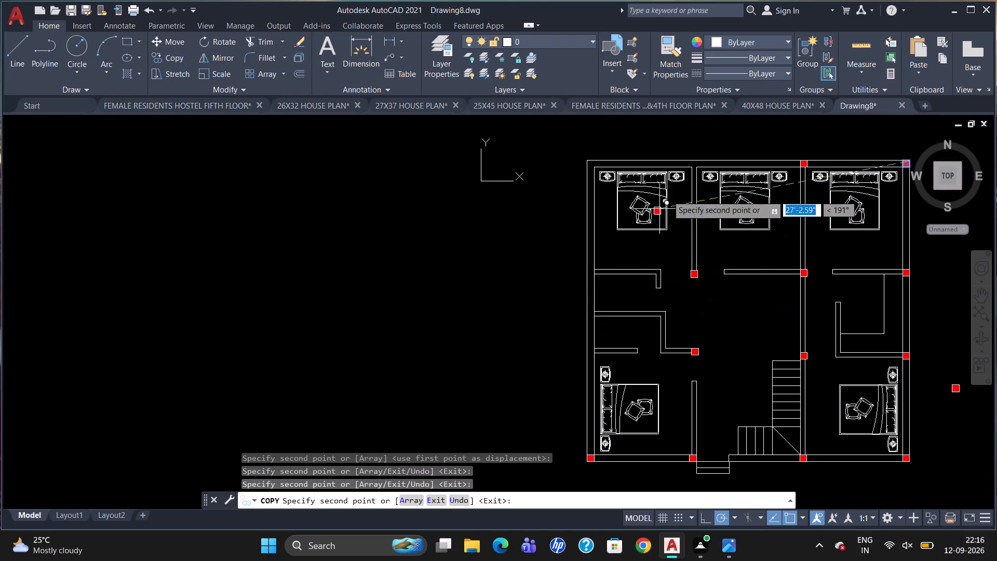
pyautogui.scroll(3, 693, 150)
pyautogui.scroll(2, 703, 195)
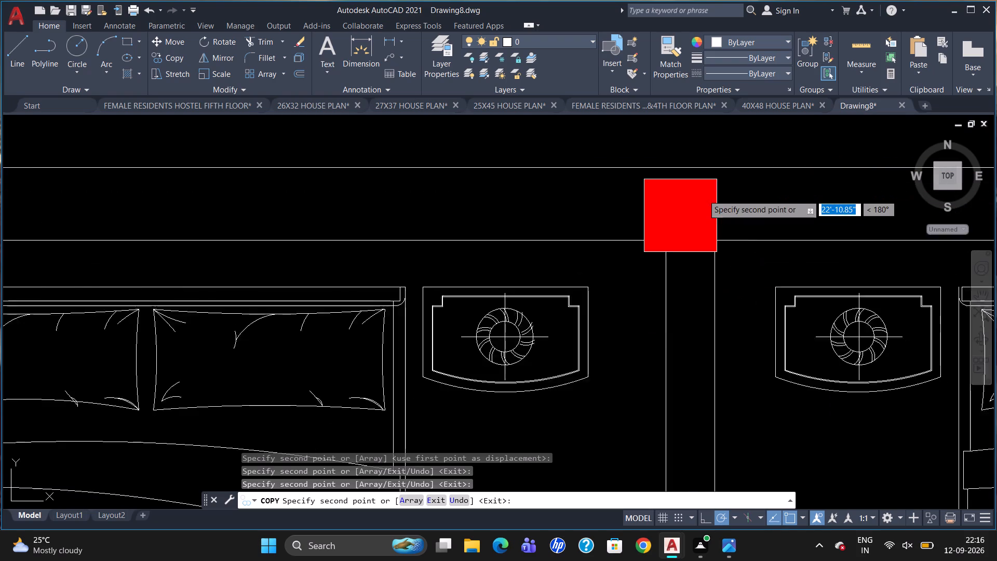
pyautogui.scroll(1, 703, 195)
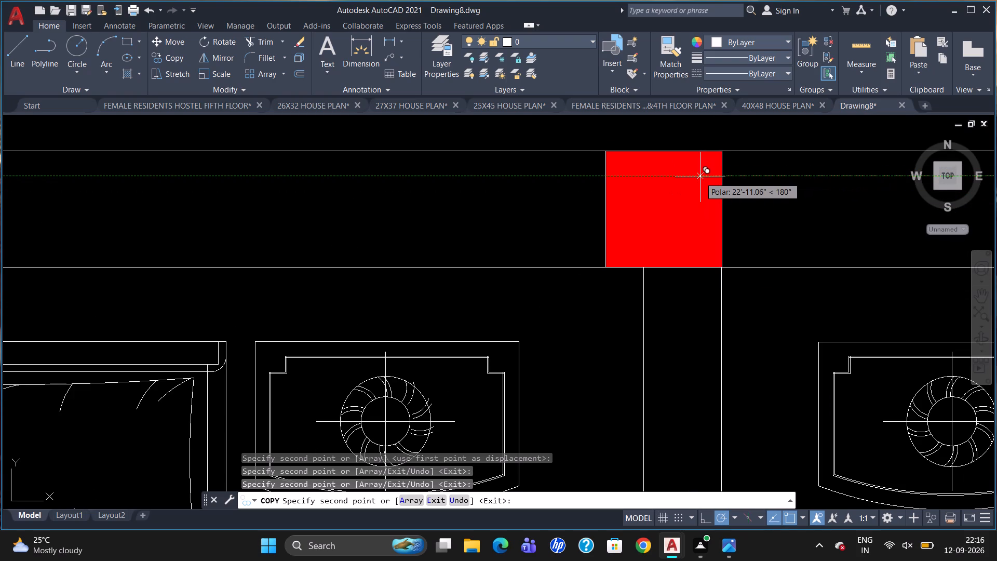
pyautogui.click(701, 177)
# Place column copies in the top-left corner of the exterior walls and on the left exterior wall at the upper cross wall.
pyautogui.scroll(-4, 732, 173)
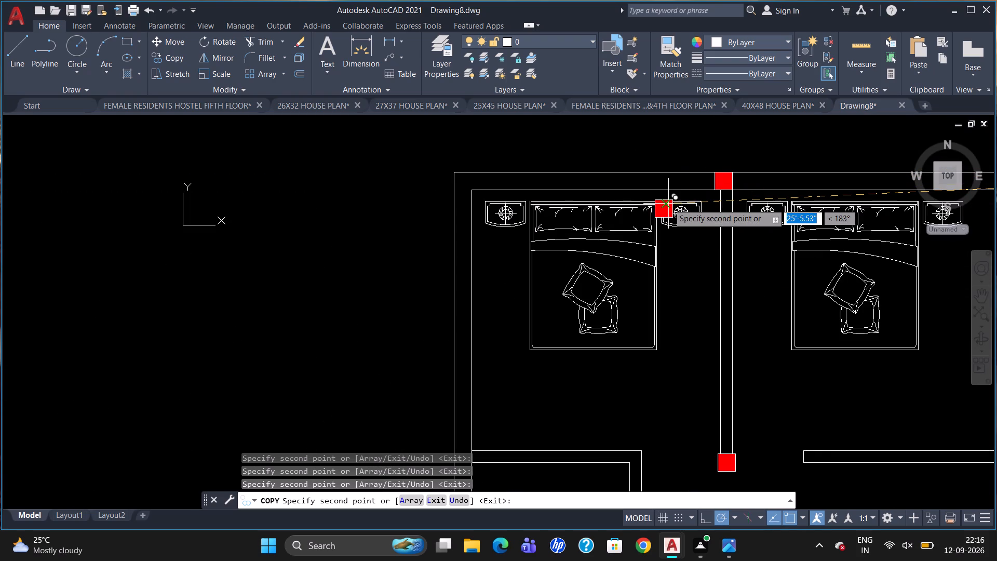
pyautogui.scroll(2, 478, 188)
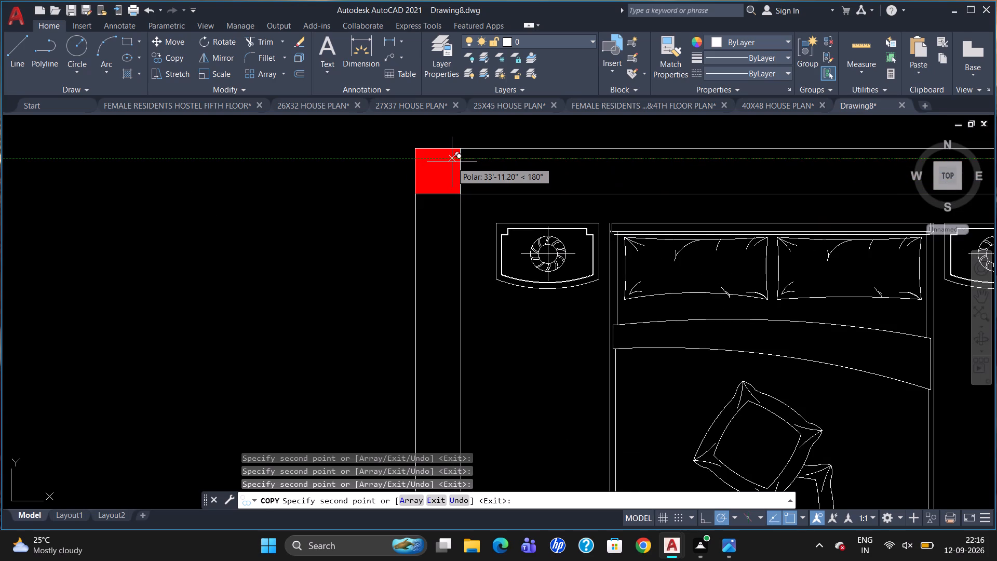
pyautogui.click(452, 162)
pyautogui.scroll(-3, 562, 139)
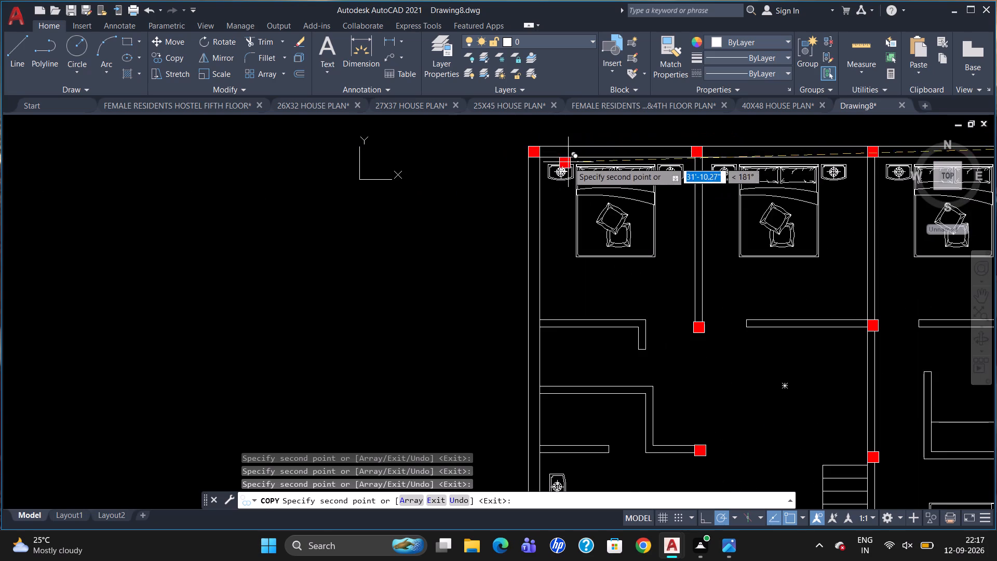
pyautogui.scroll(2, 550, 330)
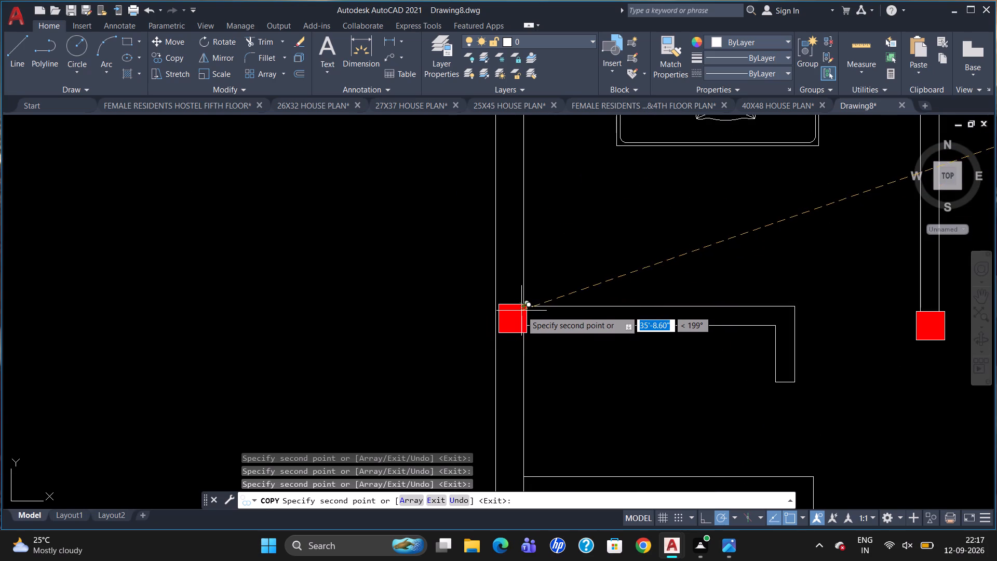
pyautogui.scroll(3, 521, 311)
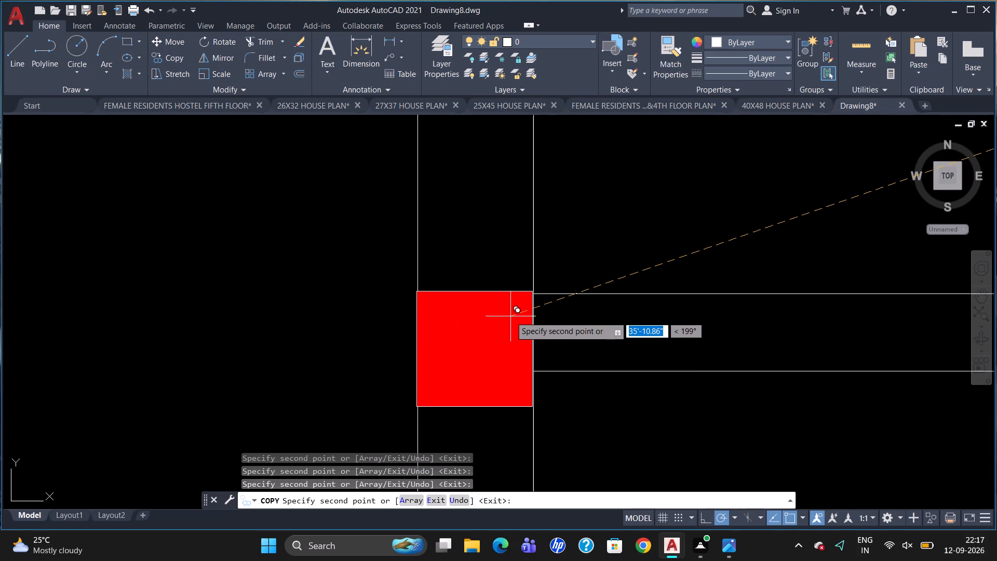
pyautogui.click(511, 316)
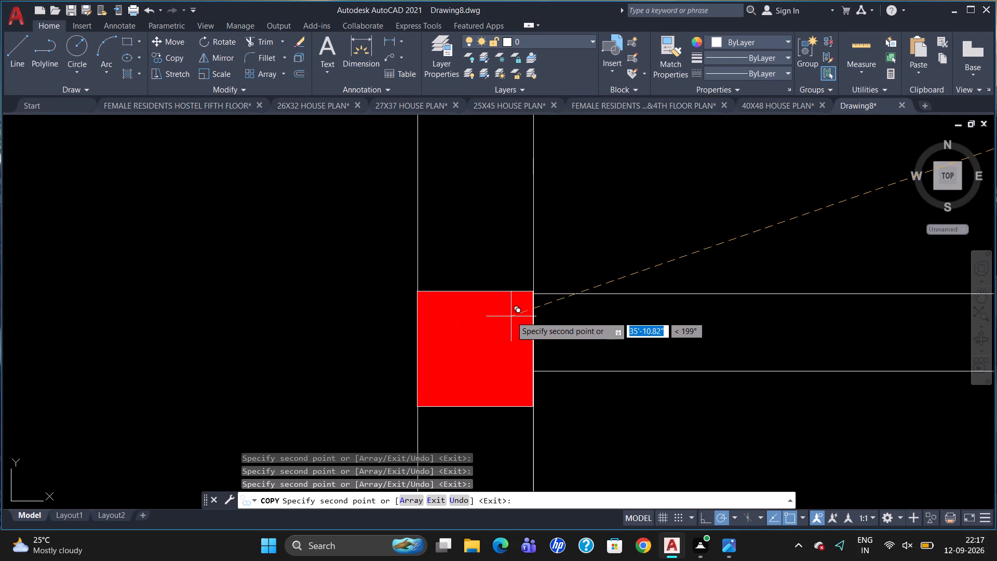
# Place a column copy on the left exterior wall at the cross wall above the bottom-left bedroom, and end the copying.
pyautogui.scroll(-4, 601, 203)
pyautogui.scroll(-2, 645, 224)
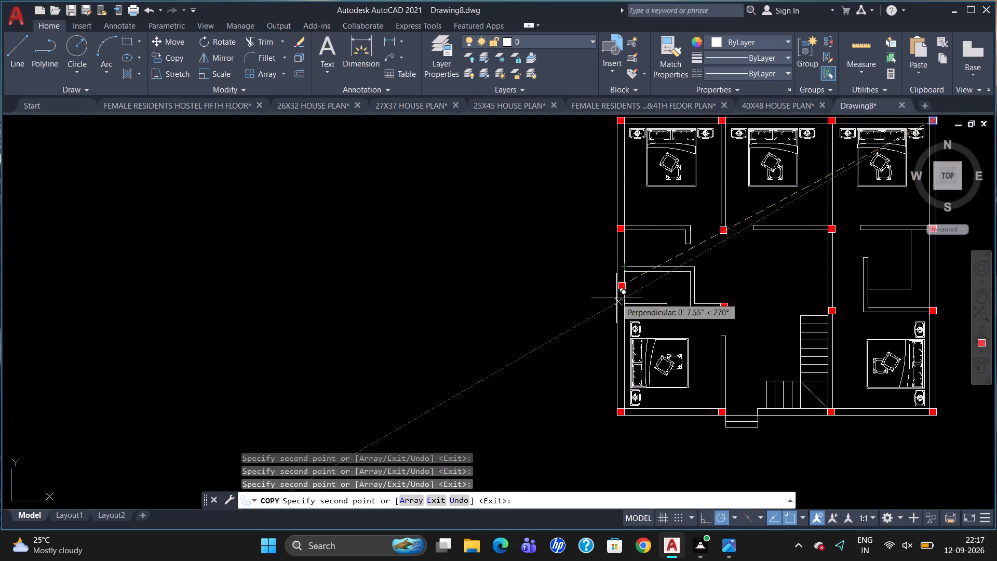
pyautogui.scroll(2, 608, 331)
pyautogui.scroll(3, 645, 264)
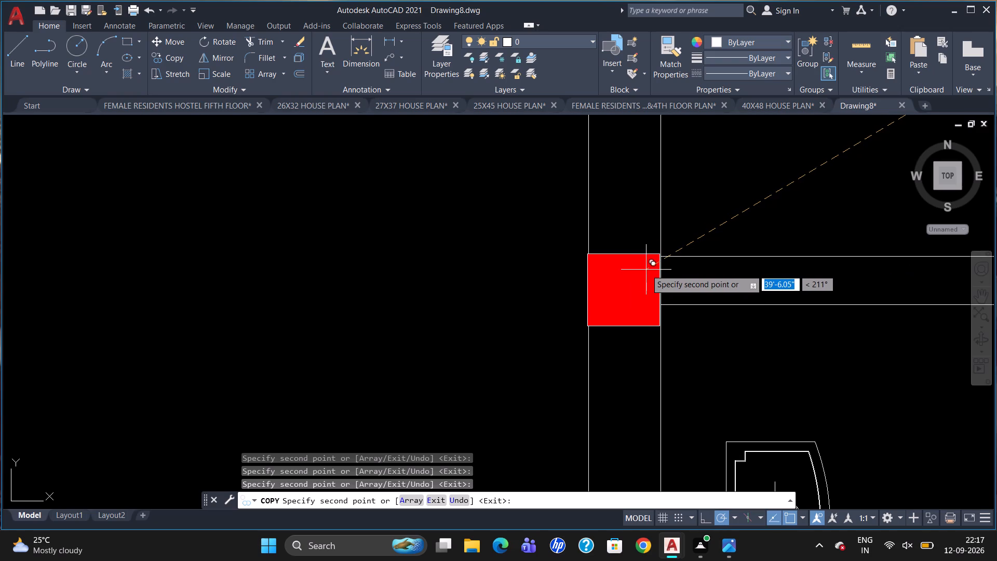
pyautogui.click(647, 270)
pyautogui.scroll(-4, 601, 222)
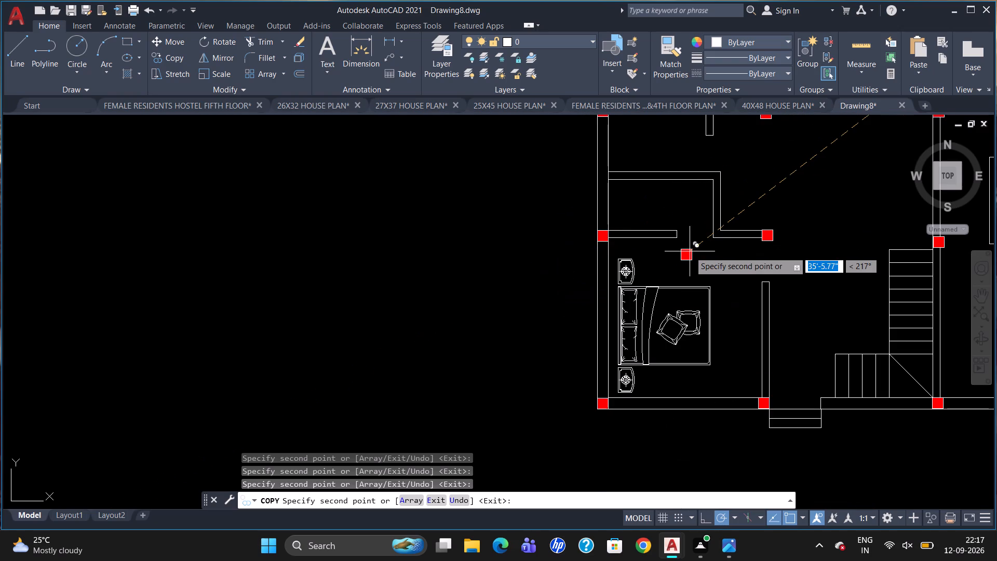
pyautogui.scroll(-2, 666, 312)
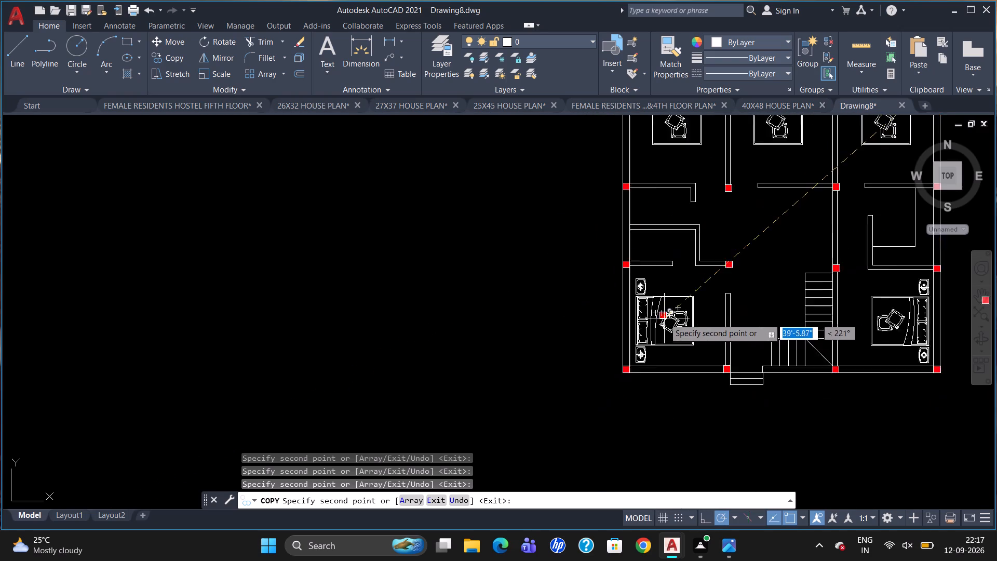
pyautogui.scroll(1, 903, 255)
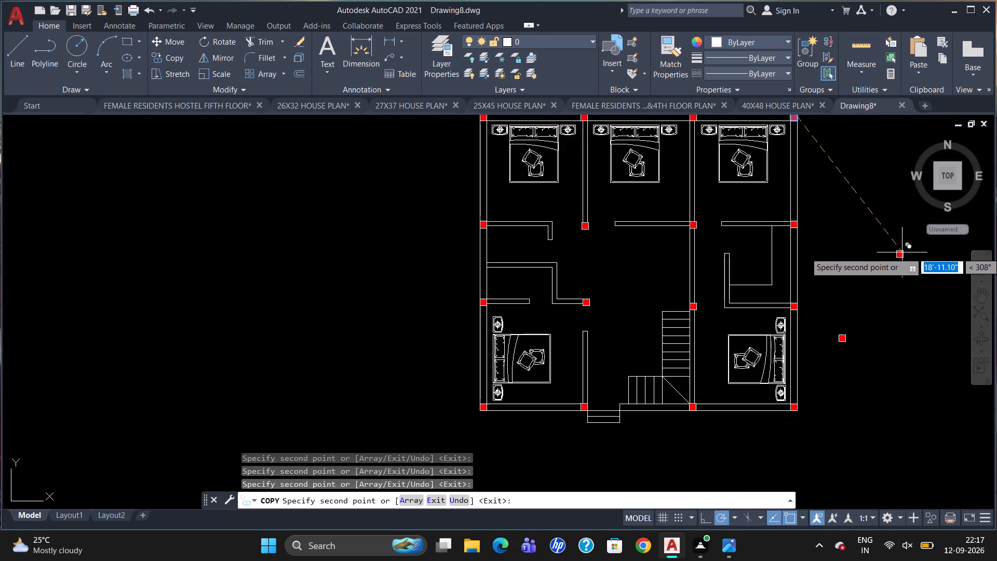
pyautogui.scroll(-1, 791, 288)
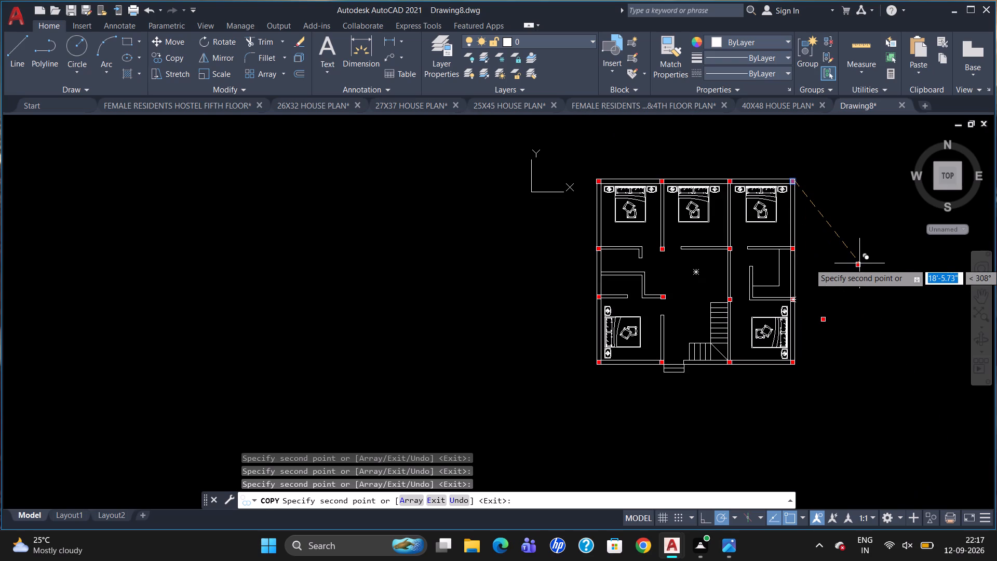
pyautogui.press('Escape')
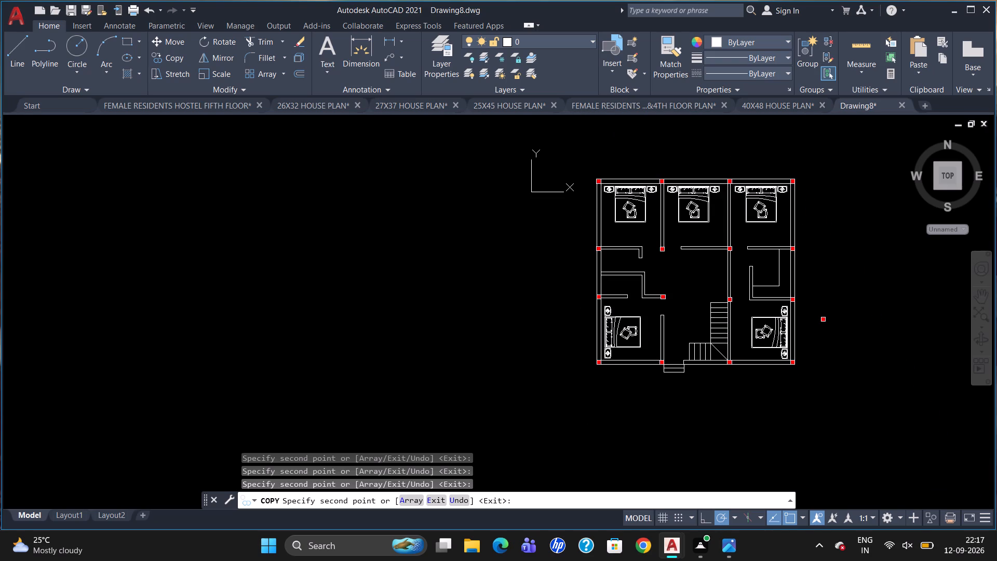
# Delete the spare red column lying outside the right exterior wall.
pyautogui.moveTo(812, 320); pyautogui.dragTo(843, 324)
pyautogui.click(823, 317)
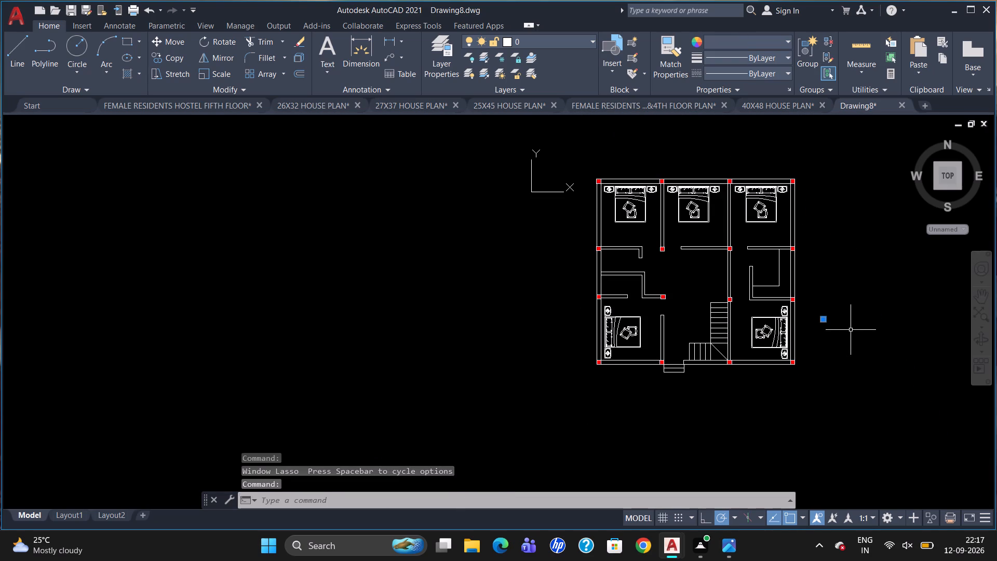
pyautogui.press('Delete')
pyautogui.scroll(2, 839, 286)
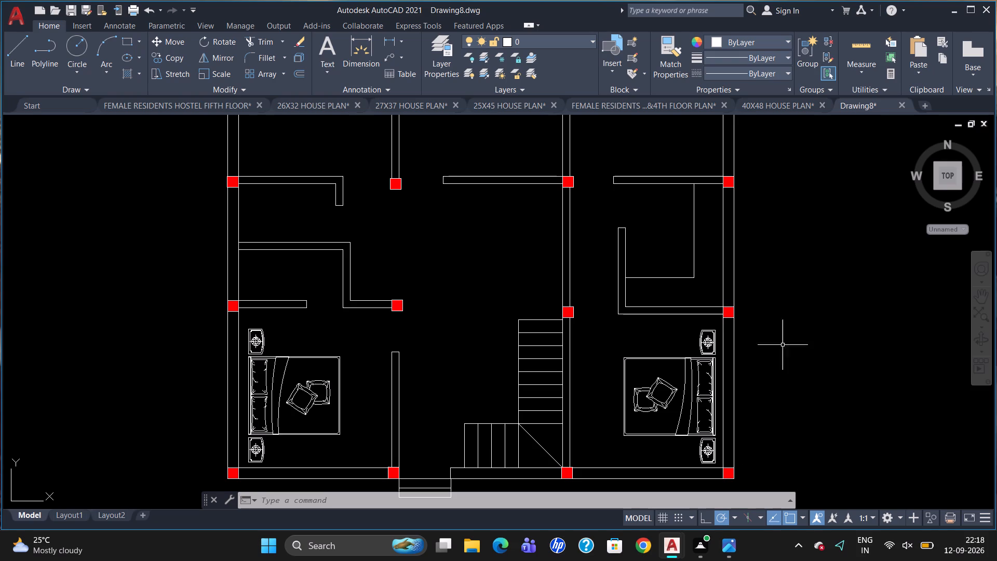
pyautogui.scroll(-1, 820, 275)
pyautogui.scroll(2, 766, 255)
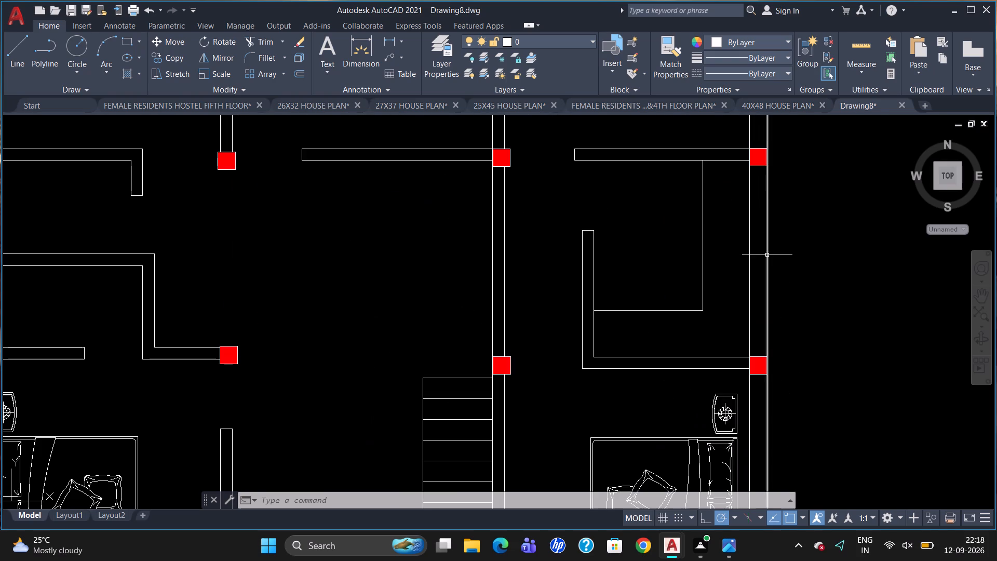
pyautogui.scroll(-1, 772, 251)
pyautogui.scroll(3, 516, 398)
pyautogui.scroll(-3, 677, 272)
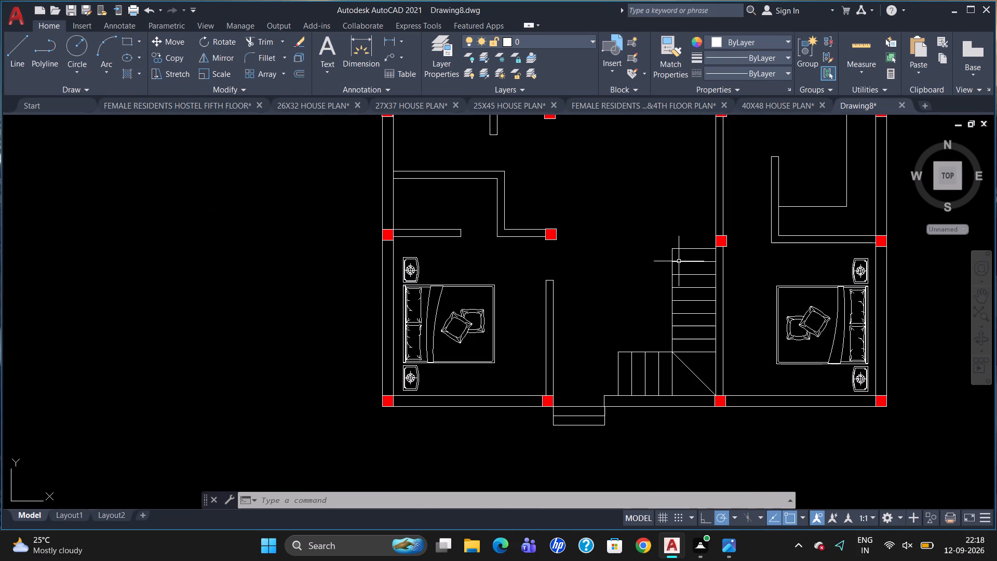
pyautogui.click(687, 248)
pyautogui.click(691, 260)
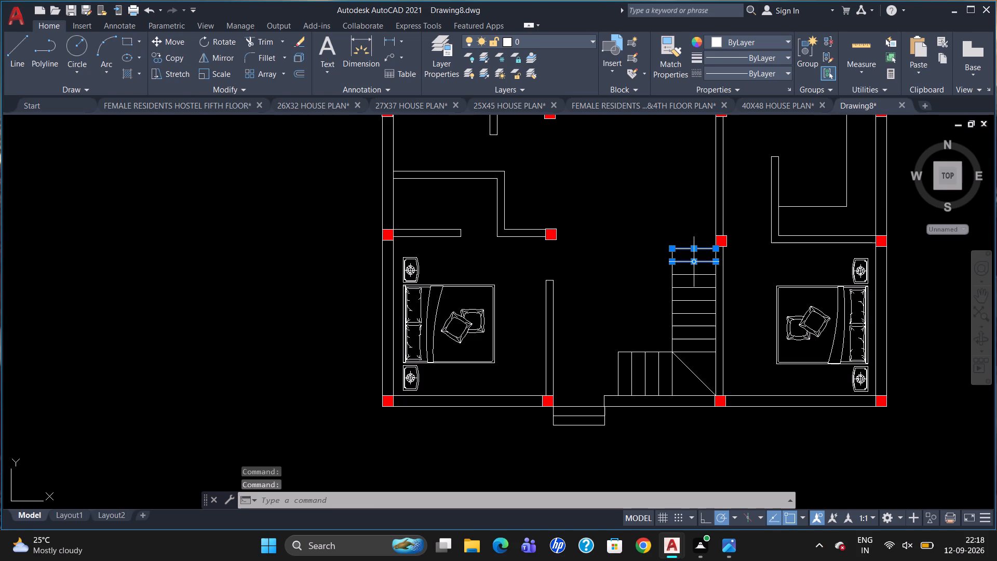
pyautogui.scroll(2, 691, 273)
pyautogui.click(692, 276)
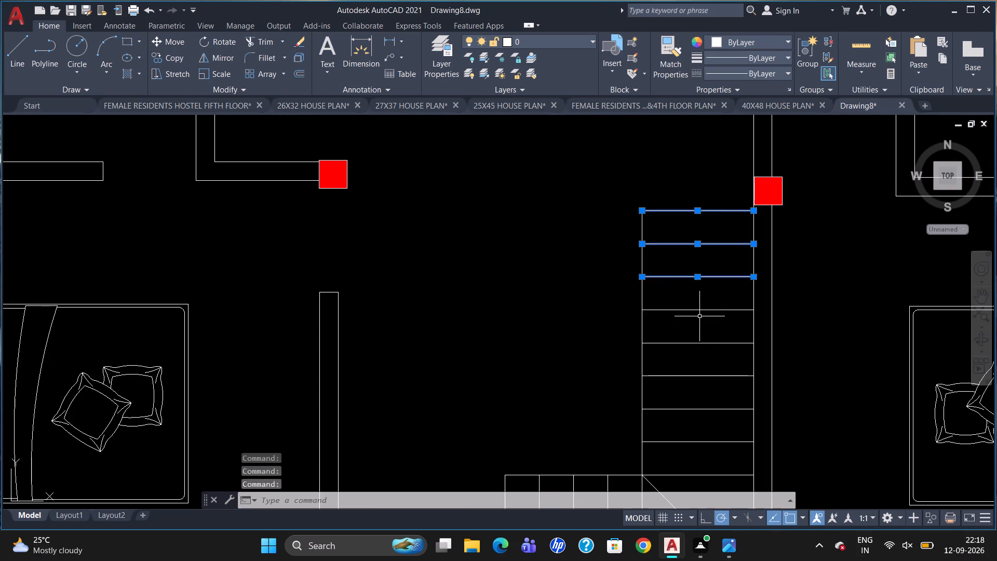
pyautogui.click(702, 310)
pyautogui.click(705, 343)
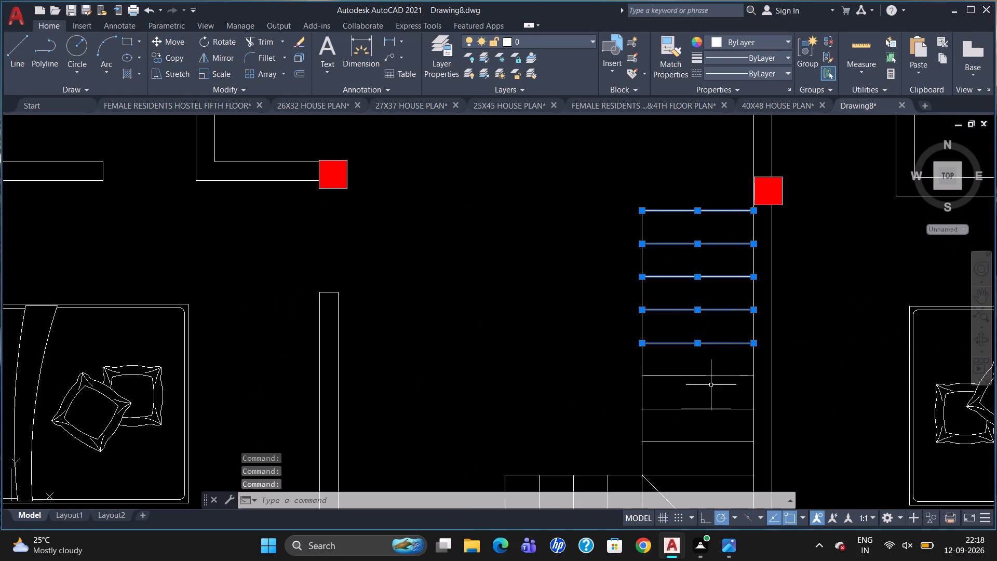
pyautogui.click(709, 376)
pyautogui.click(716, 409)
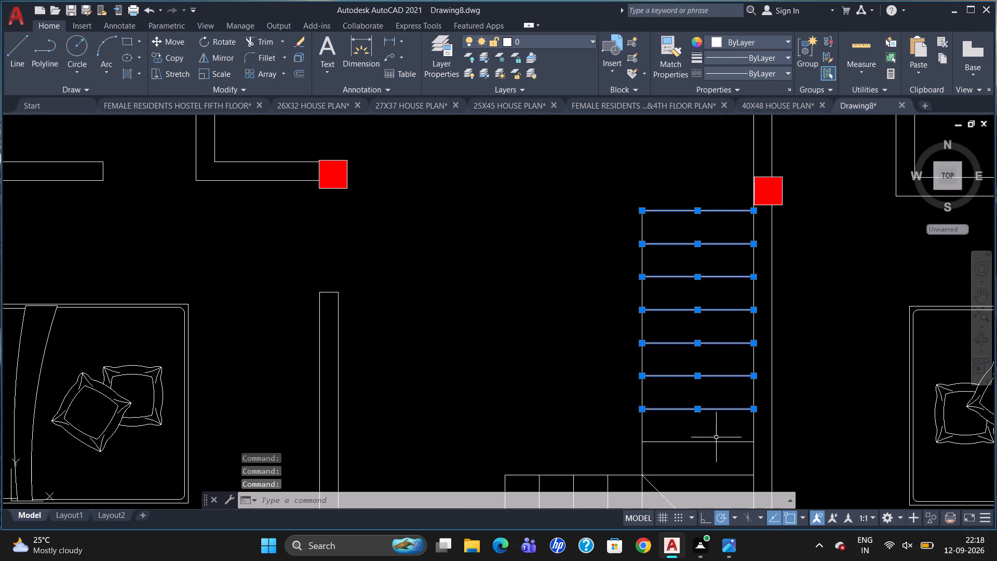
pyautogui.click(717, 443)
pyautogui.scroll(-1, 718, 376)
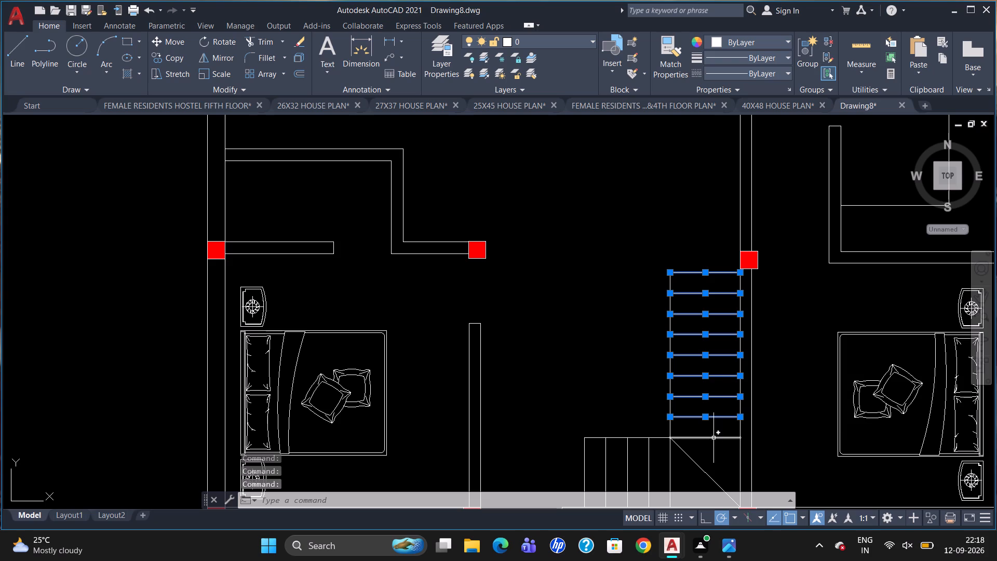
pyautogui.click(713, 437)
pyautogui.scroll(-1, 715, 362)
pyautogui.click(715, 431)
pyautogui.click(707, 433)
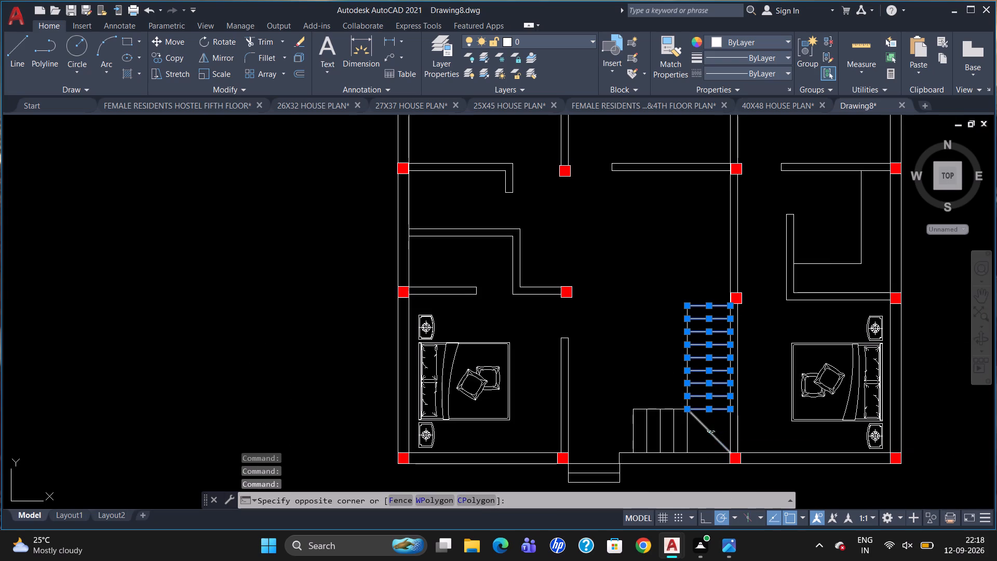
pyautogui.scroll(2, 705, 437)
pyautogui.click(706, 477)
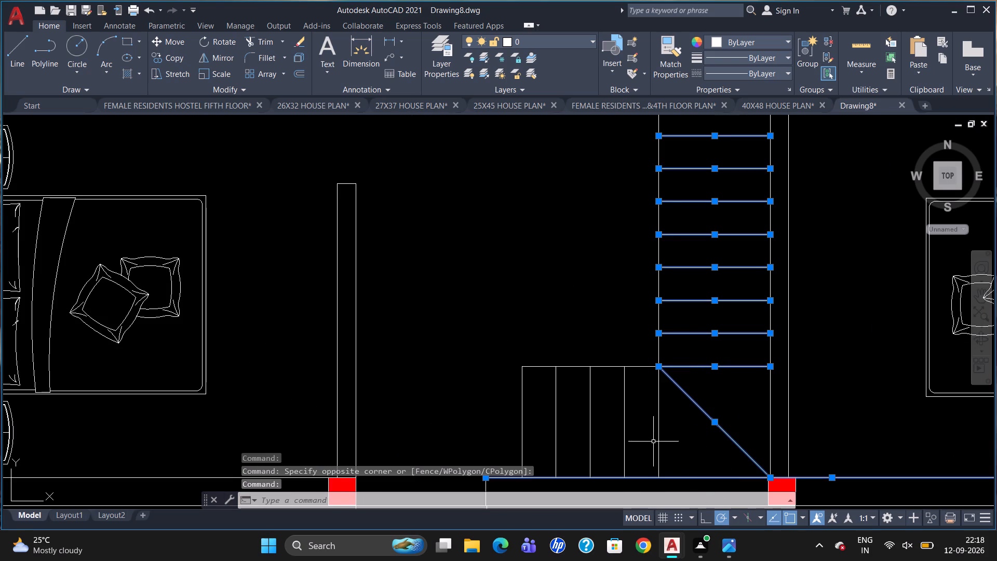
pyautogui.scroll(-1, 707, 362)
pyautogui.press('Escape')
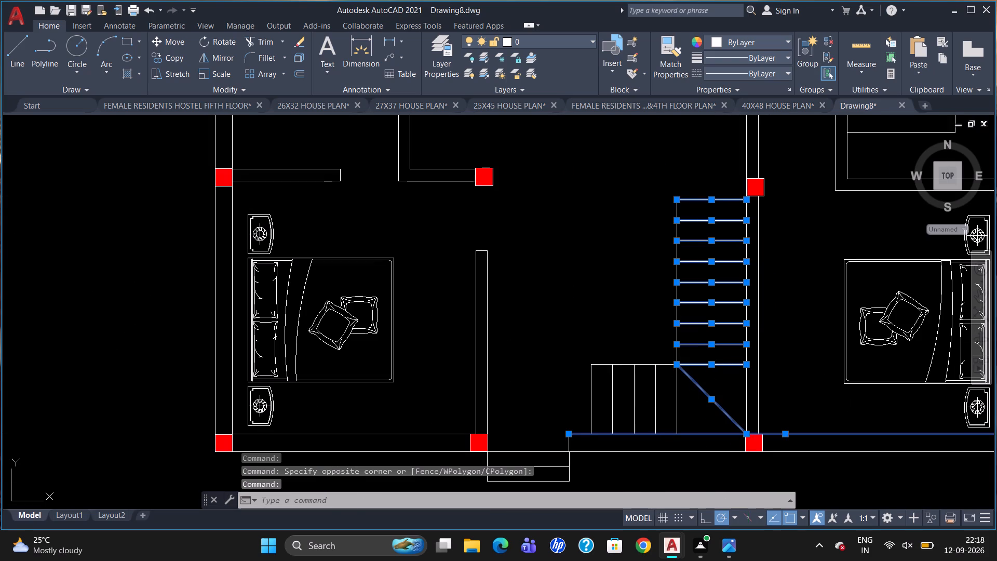
# Break the inner line of the bottom exterior wall at the point where the staircase's diagonal line meets it.
pyautogui.press('b')
pyautogui.press('r')
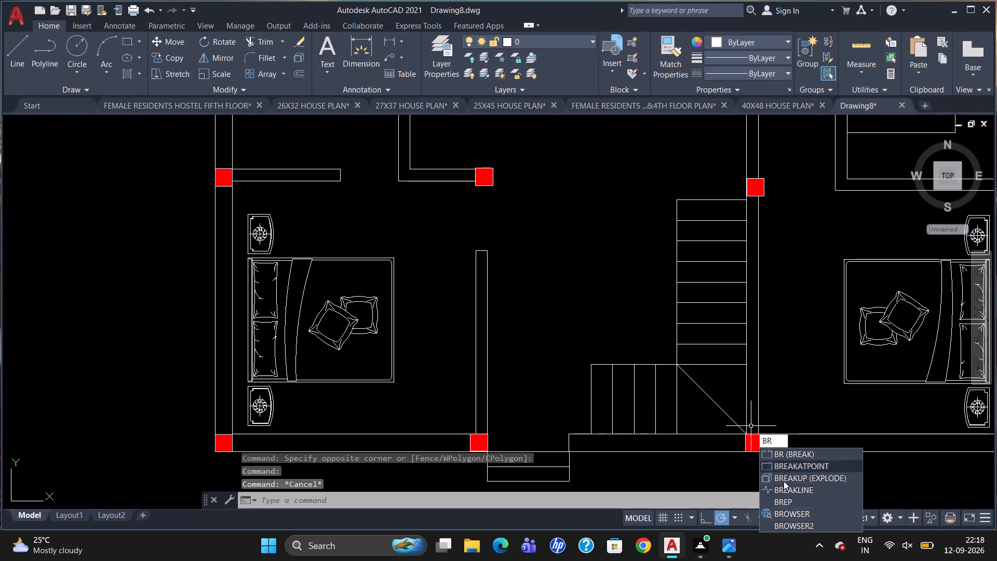
pyautogui.click(799, 465)
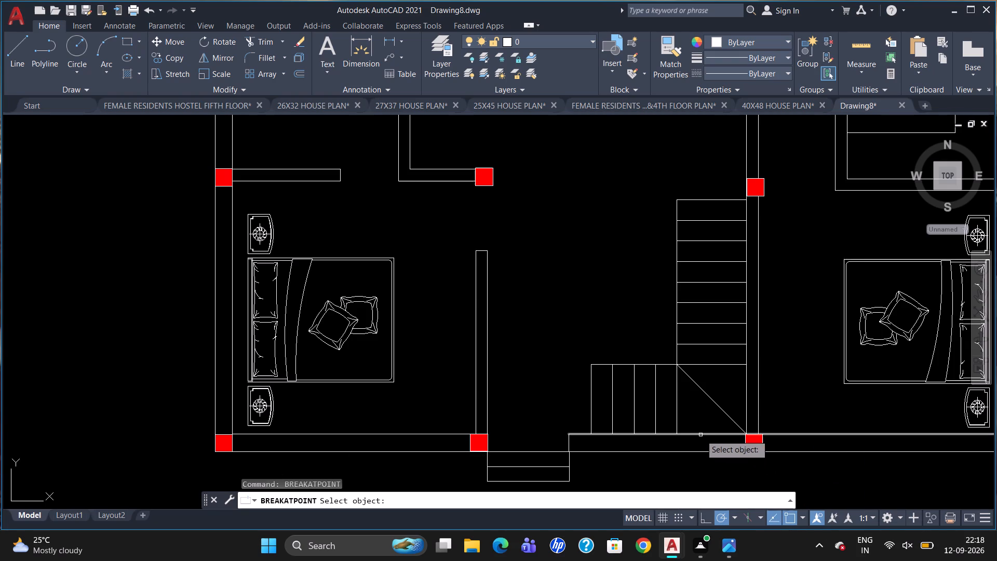
pyautogui.click(701, 434)
pyautogui.click(749, 434)
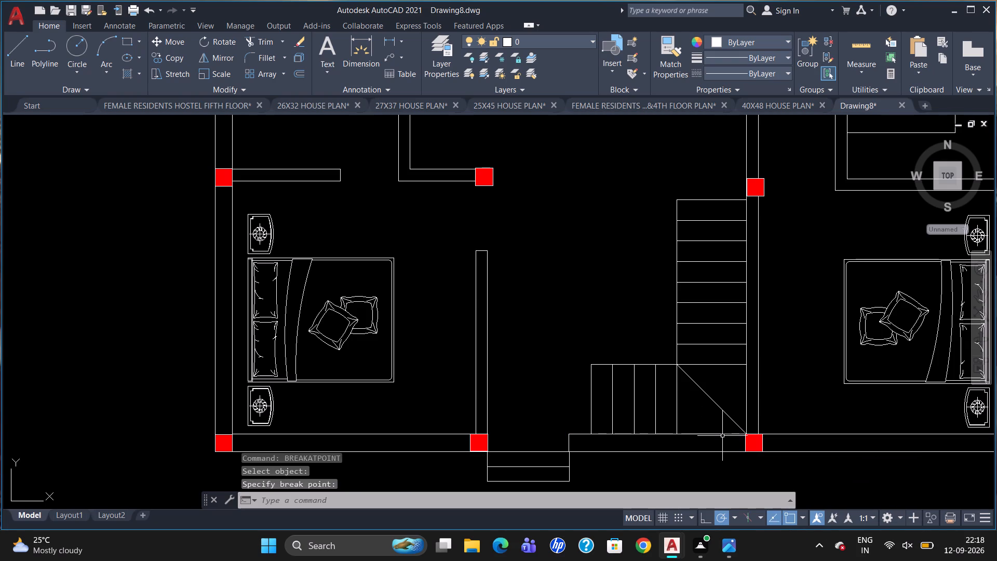
pyautogui.press('b')
pyautogui.press('r')
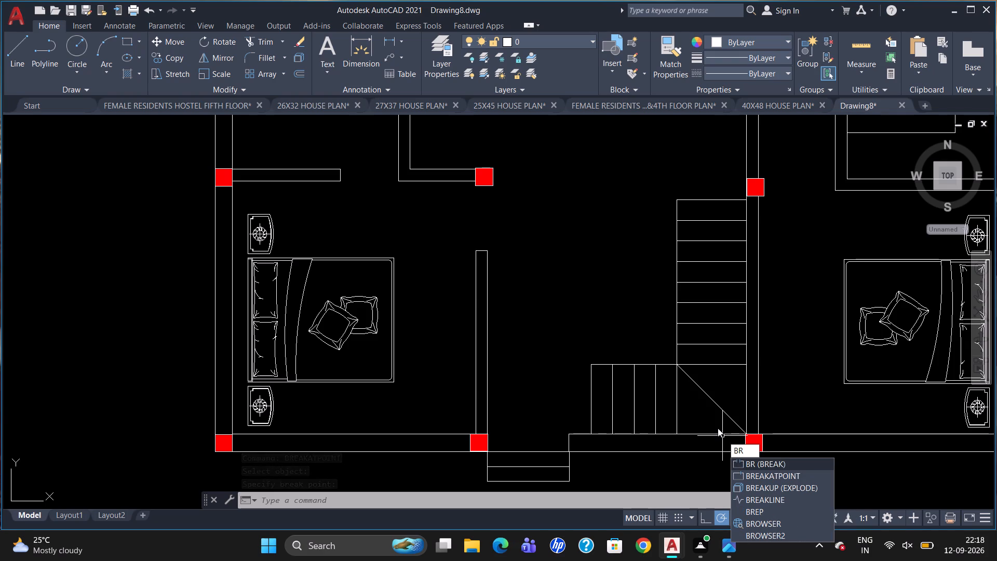
pyautogui.press('Escape')
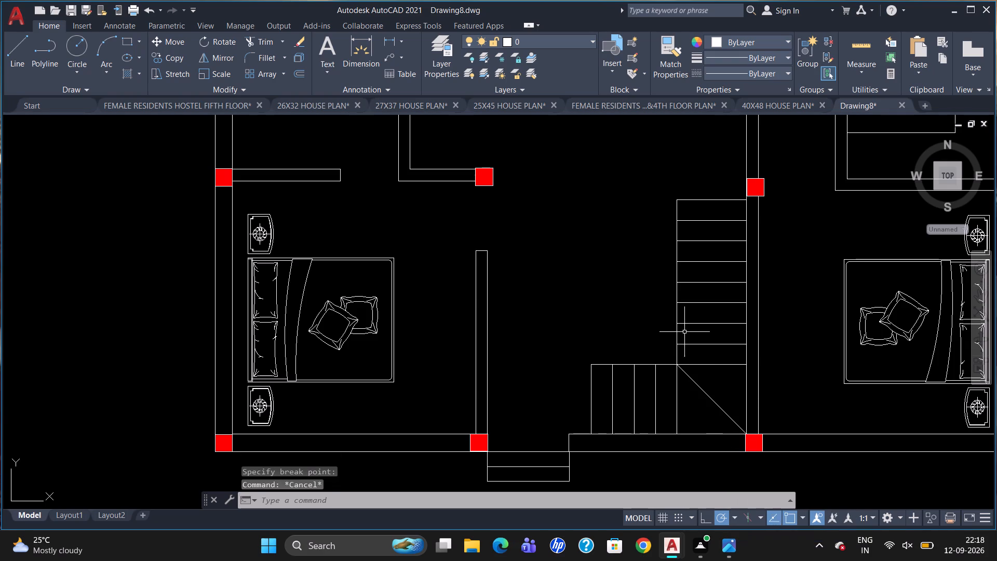
# Change the colour of all the staircase lines, including treads, diagonal and outer edges, to Green.
pyautogui.click(699, 364)
pyautogui.click(697, 385)
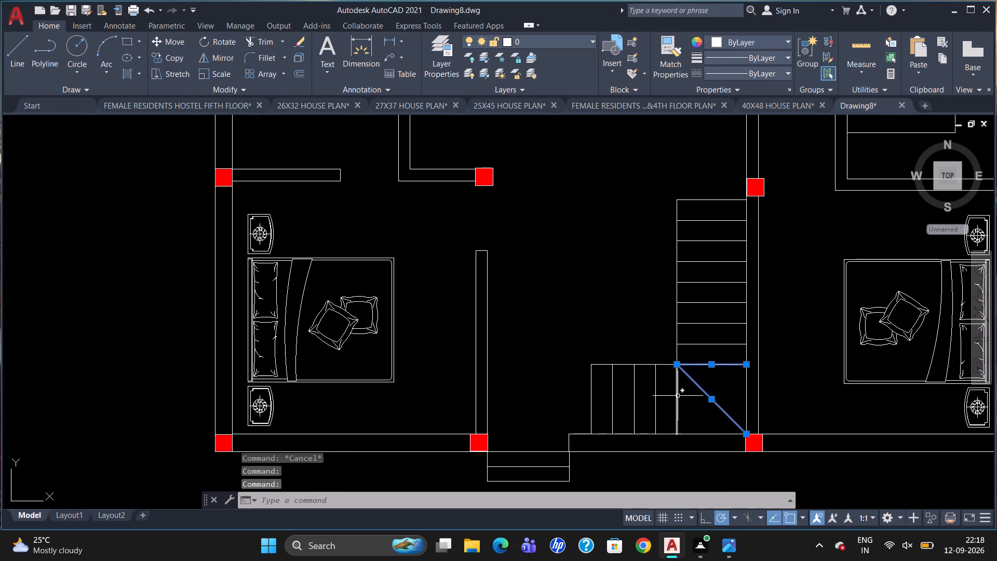
pyautogui.click(678, 396)
pyautogui.click(656, 400)
pyautogui.click(636, 404)
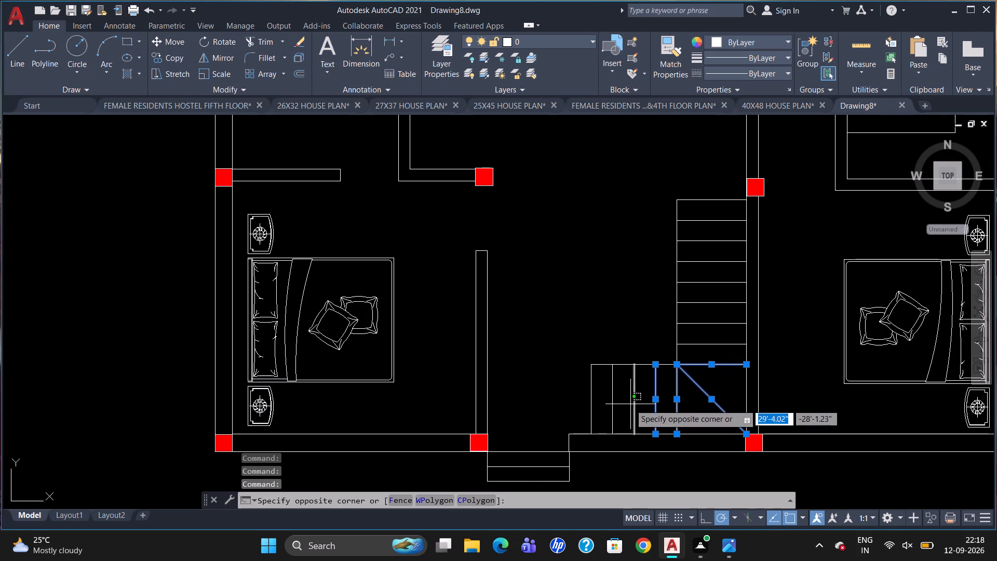
pyautogui.click(629, 405)
pyautogui.click(612, 399)
pyautogui.click(591, 400)
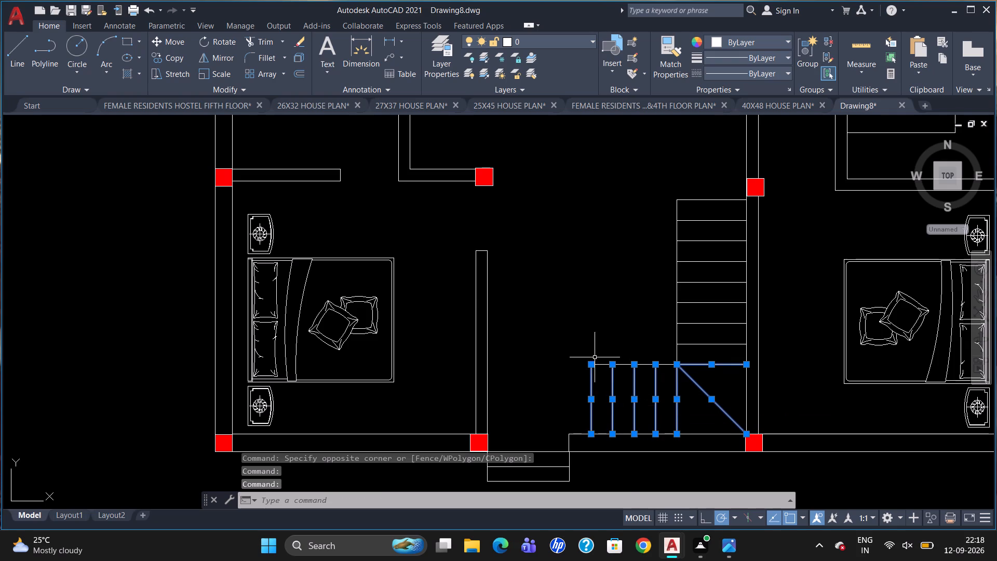
pyautogui.scroll(2, 602, 364)
pyautogui.click(601, 368)
pyautogui.scroll(-3, 601, 369)
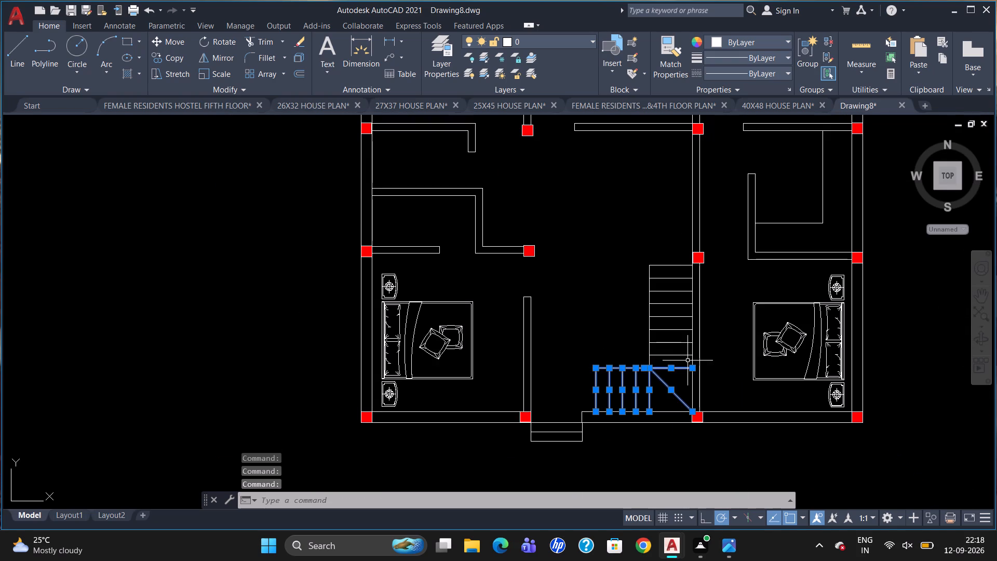
pyautogui.click(679, 355)
pyautogui.scroll(1, 669, 342)
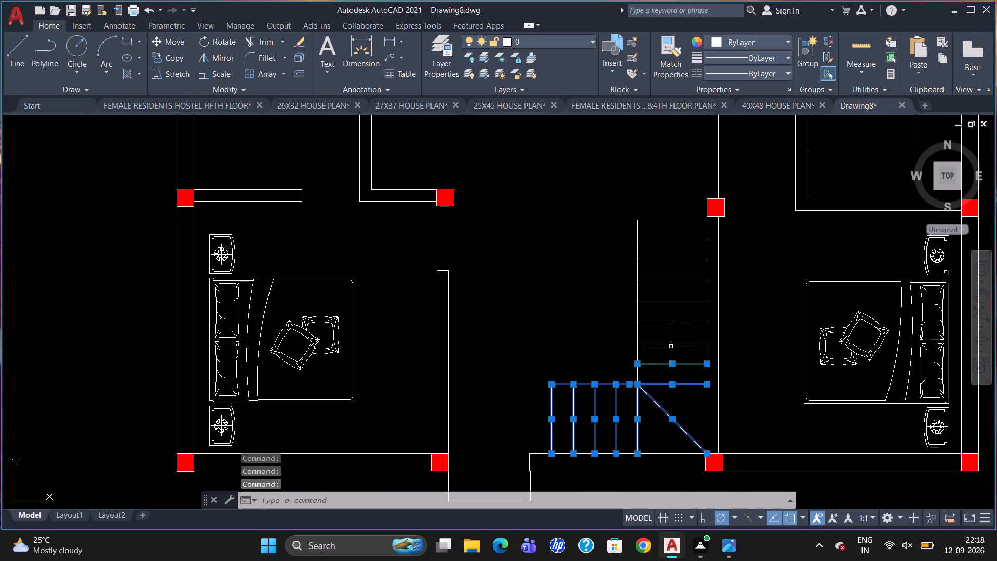
pyautogui.click(672, 343)
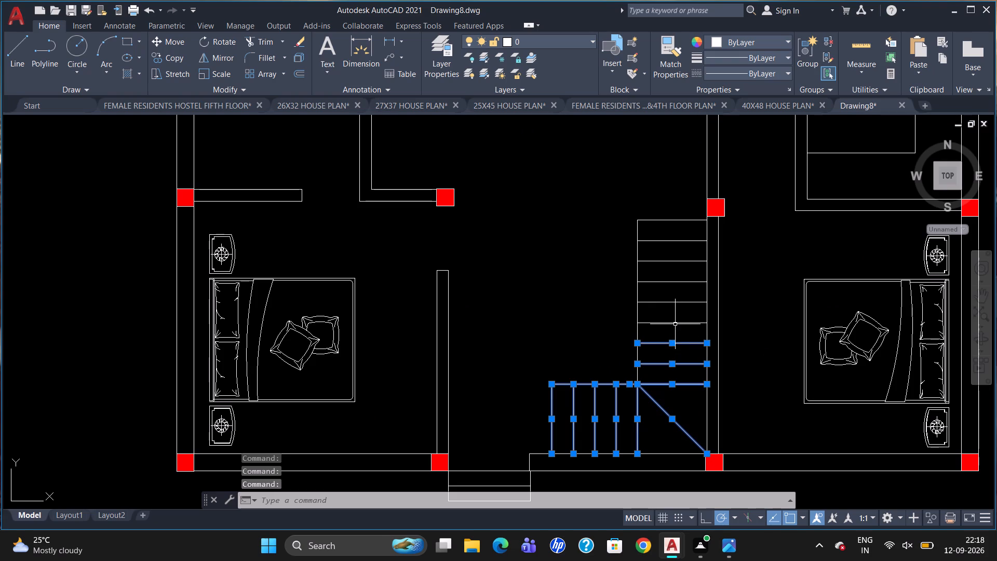
pyautogui.click(676, 324)
pyautogui.click(670, 299)
pyautogui.click(670, 305)
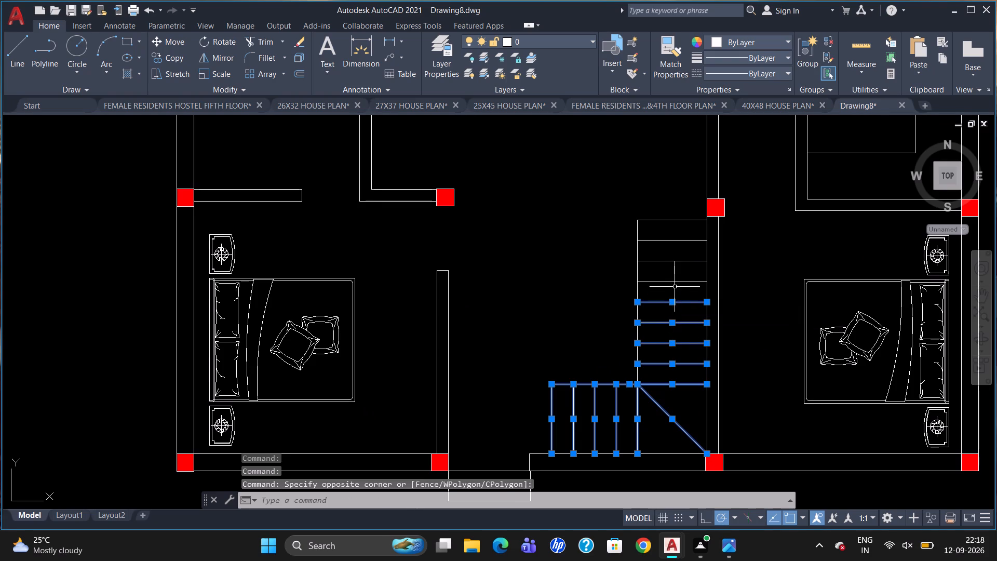
pyautogui.click(677, 284)
pyautogui.click(677, 261)
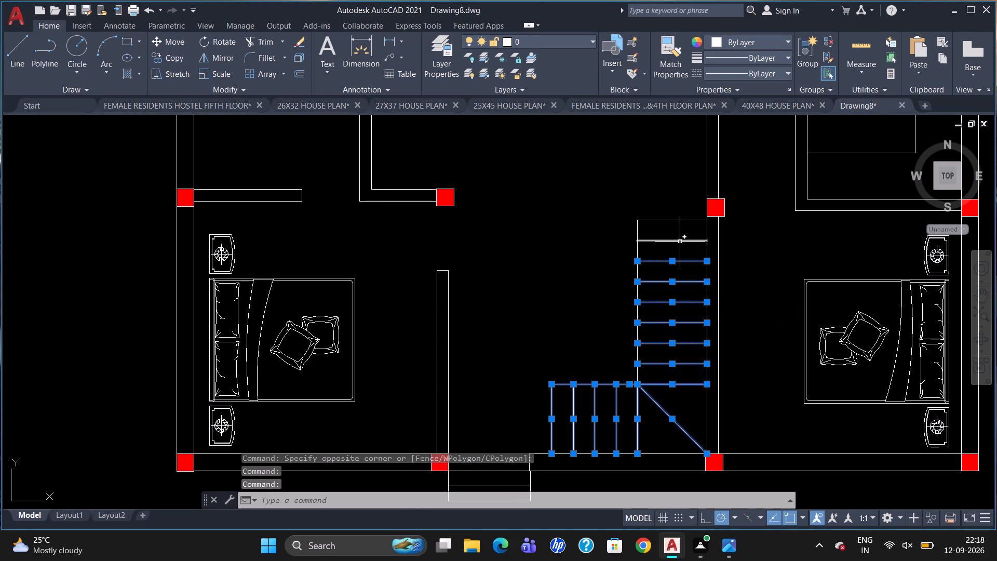
pyautogui.click(681, 240)
pyautogui.click(681, 220)
pyautogui.scroll(3, 629, 228)
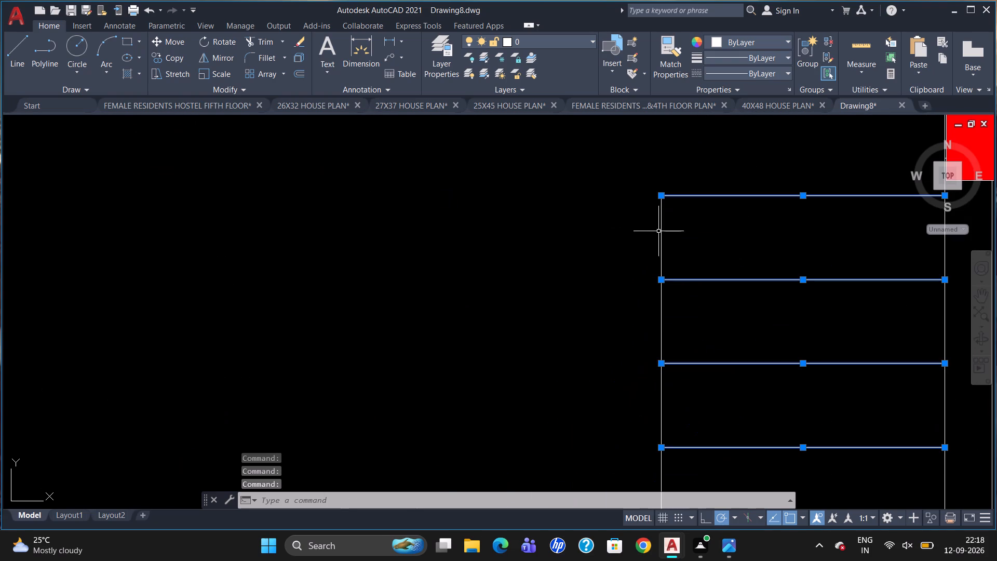
pyautogui.click(662, 233)
pyautogui.scroll(-4, 662, 232)
pyautogui.rightClick(667, 241)
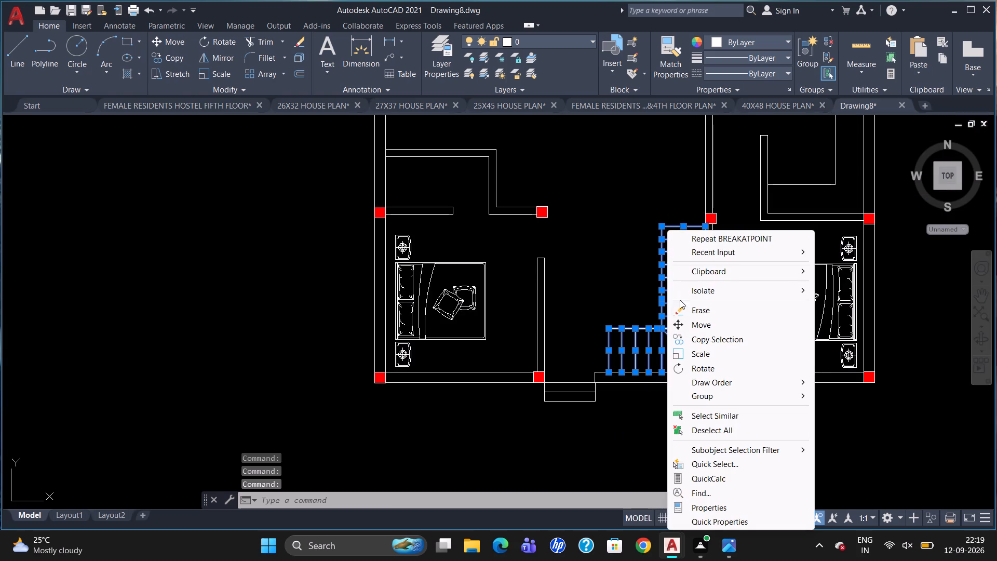
pyautogui.click(682, 506)
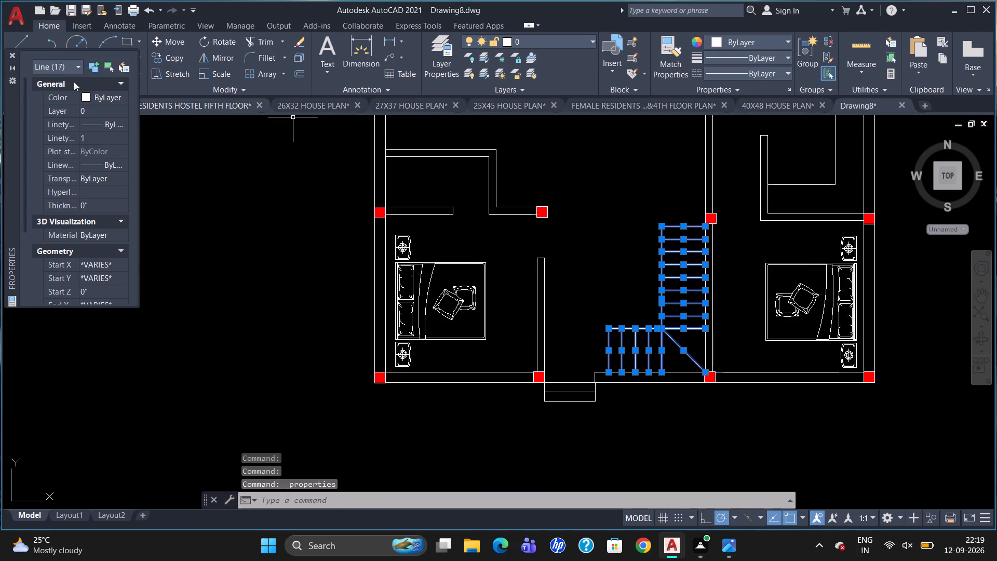
pyautogui.doubleClick(92, 96)
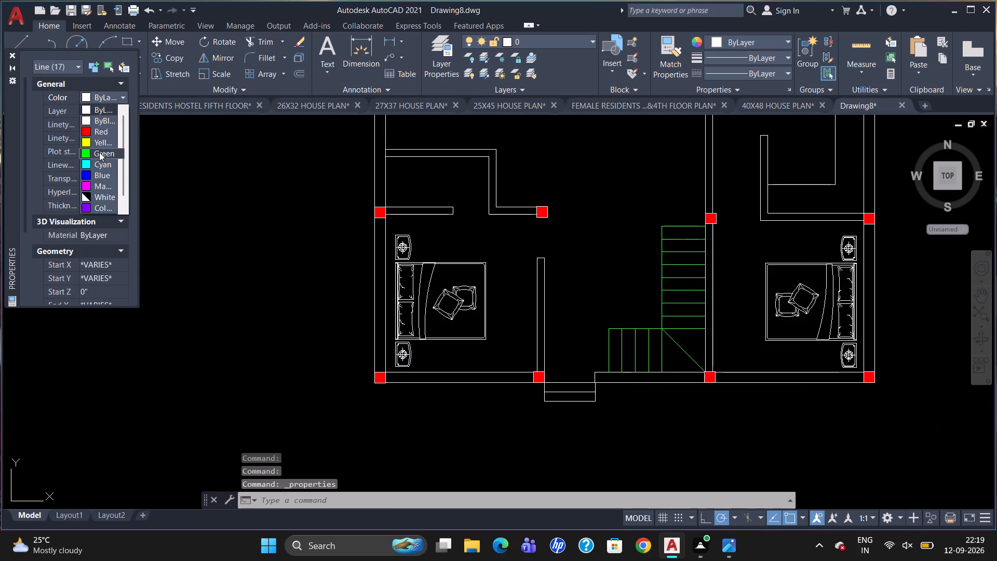
pyautogui.click(99, 152)
pyautogui.press('Escape')
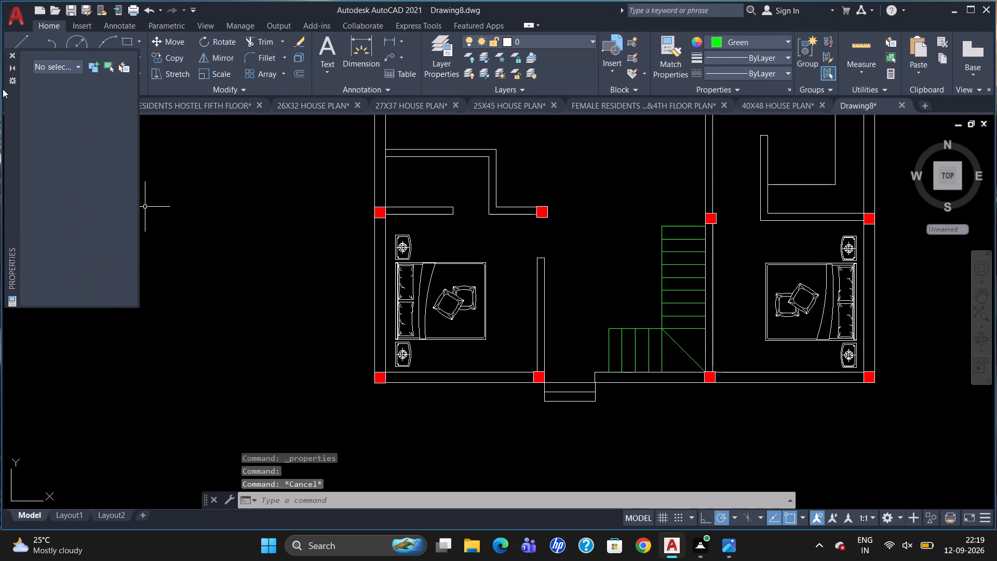
pyautogui.click(13, 58)
pyautogui.press('Escape')
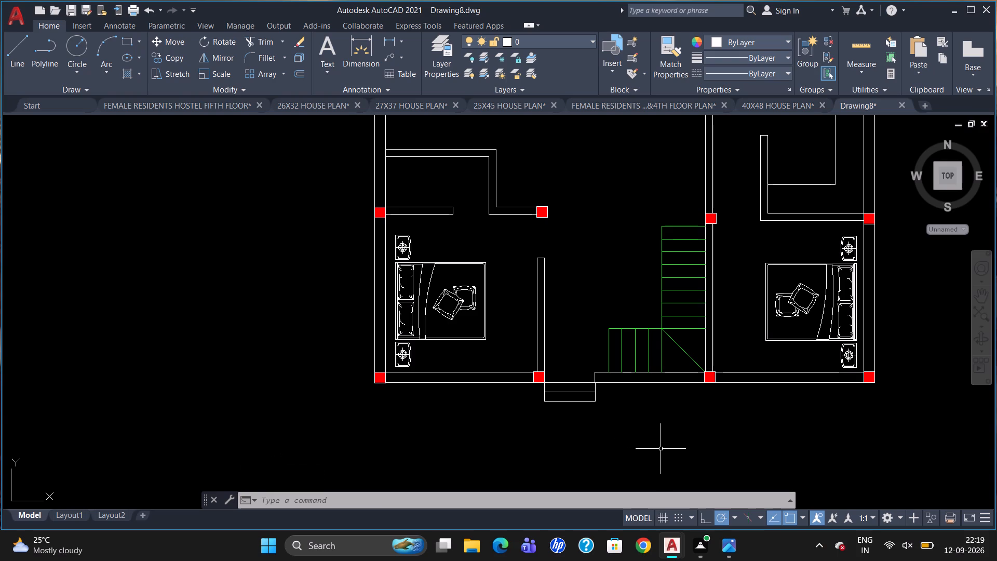
# Start a solid hatch and set its colour to dark blue 41,49,137.
pyautogui.scroll(-1, 663, 448)
pyautogui.scroll(-1, 602, 341)
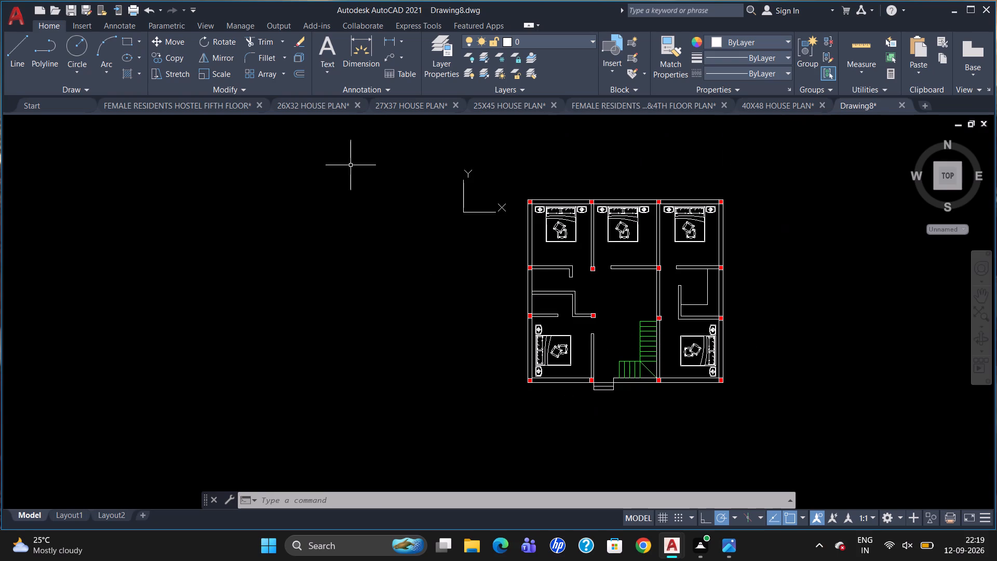
pyautogui.click(139, 71)
pyautogui.click(138, 100)
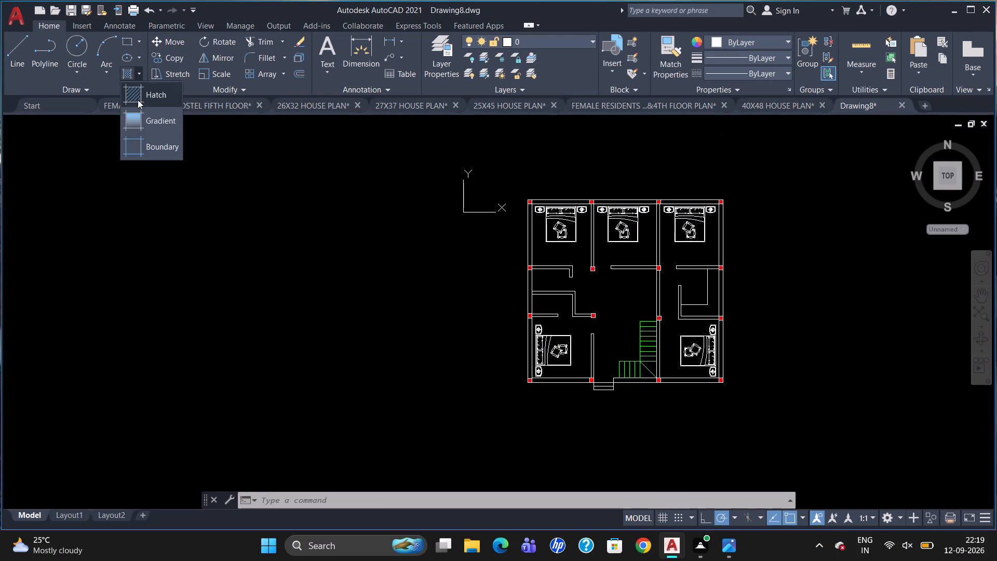
pyautogui.click(371, 52)
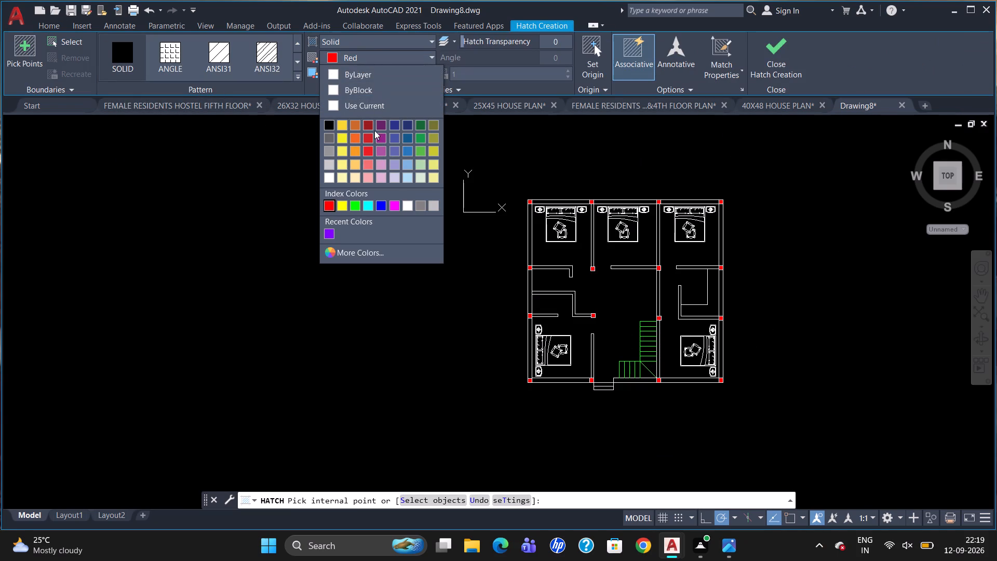
pyautogui.click(396, 126)
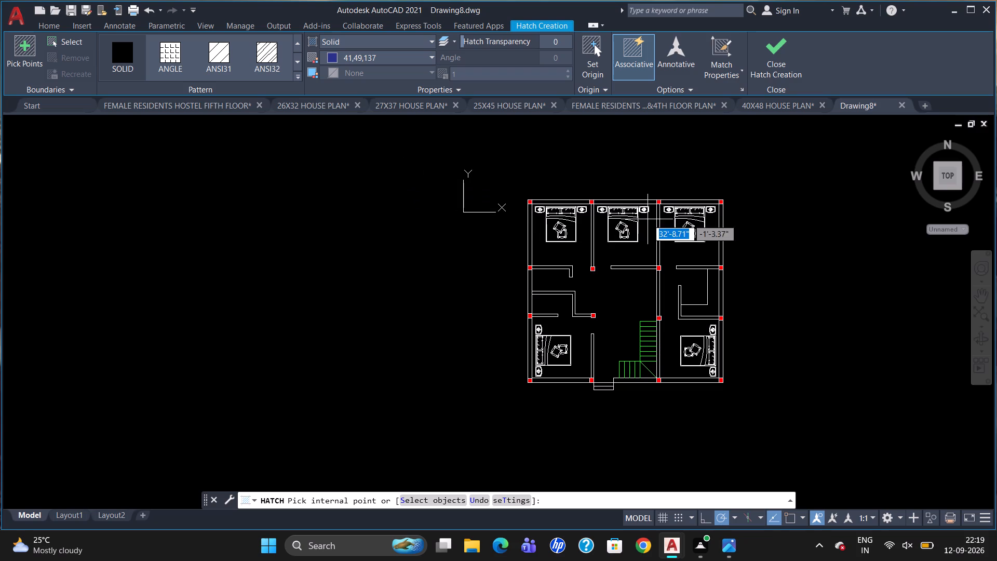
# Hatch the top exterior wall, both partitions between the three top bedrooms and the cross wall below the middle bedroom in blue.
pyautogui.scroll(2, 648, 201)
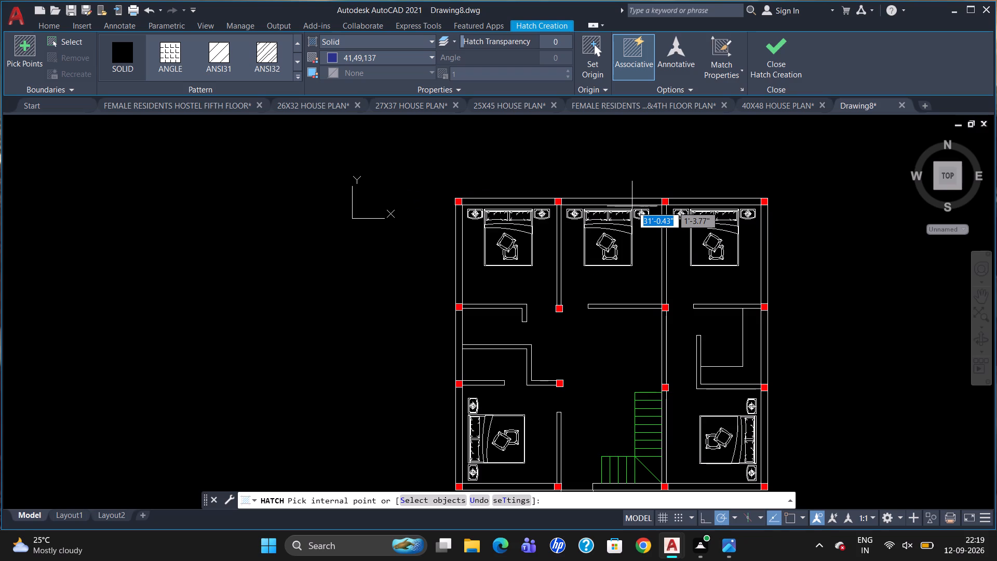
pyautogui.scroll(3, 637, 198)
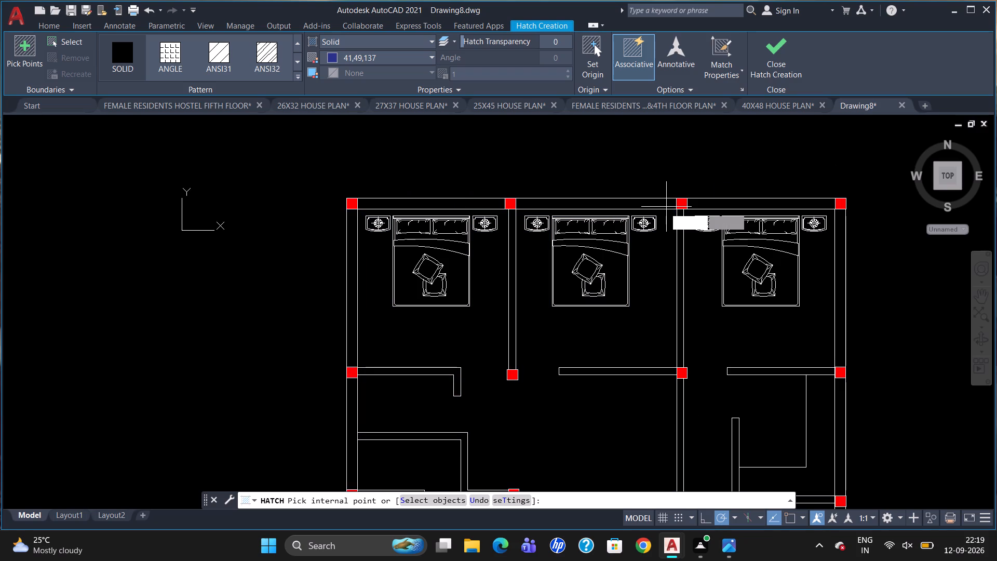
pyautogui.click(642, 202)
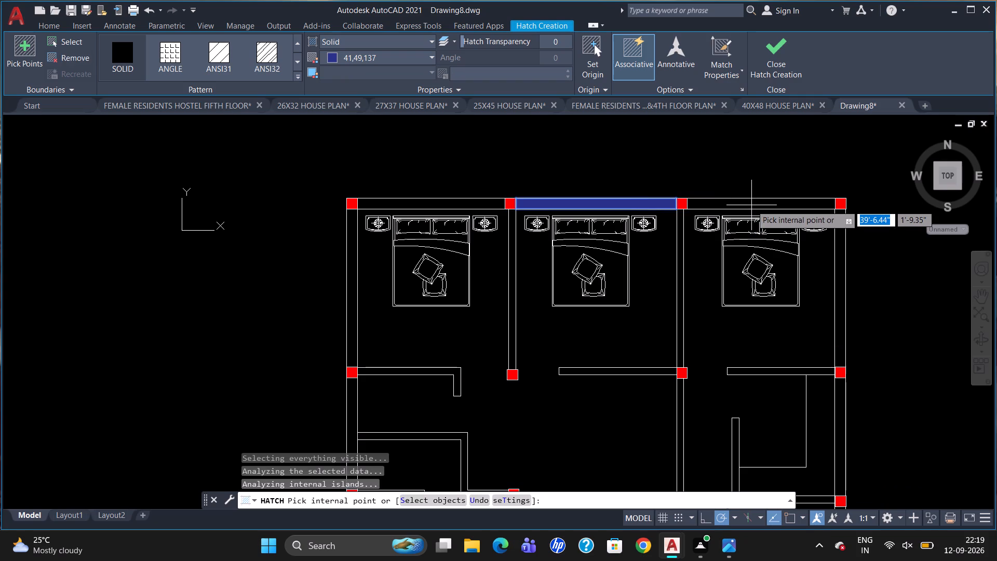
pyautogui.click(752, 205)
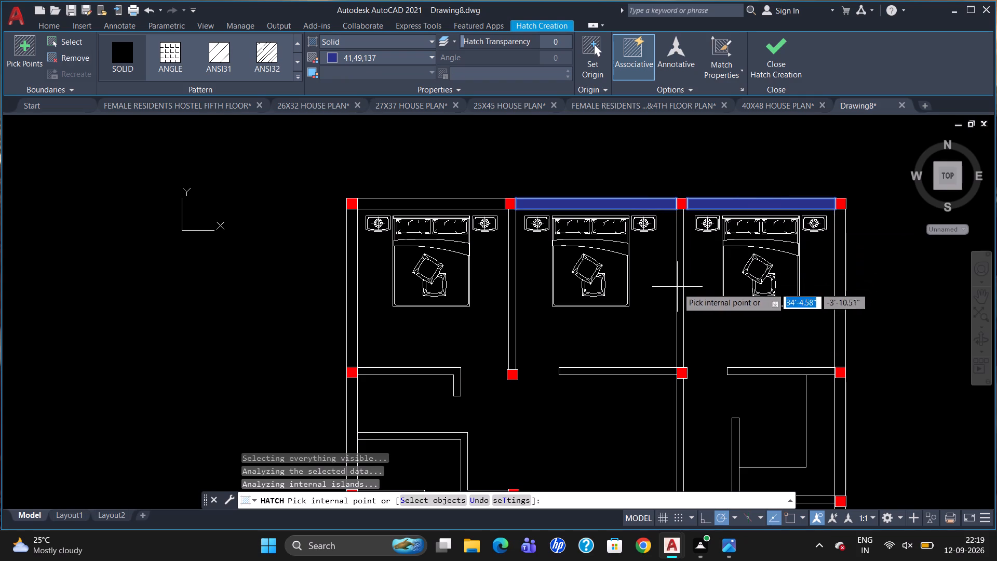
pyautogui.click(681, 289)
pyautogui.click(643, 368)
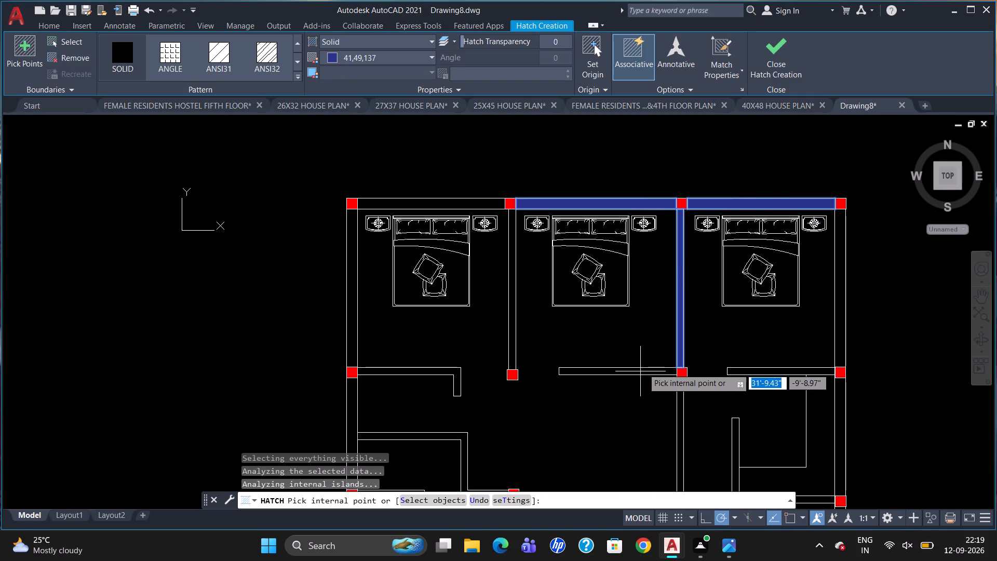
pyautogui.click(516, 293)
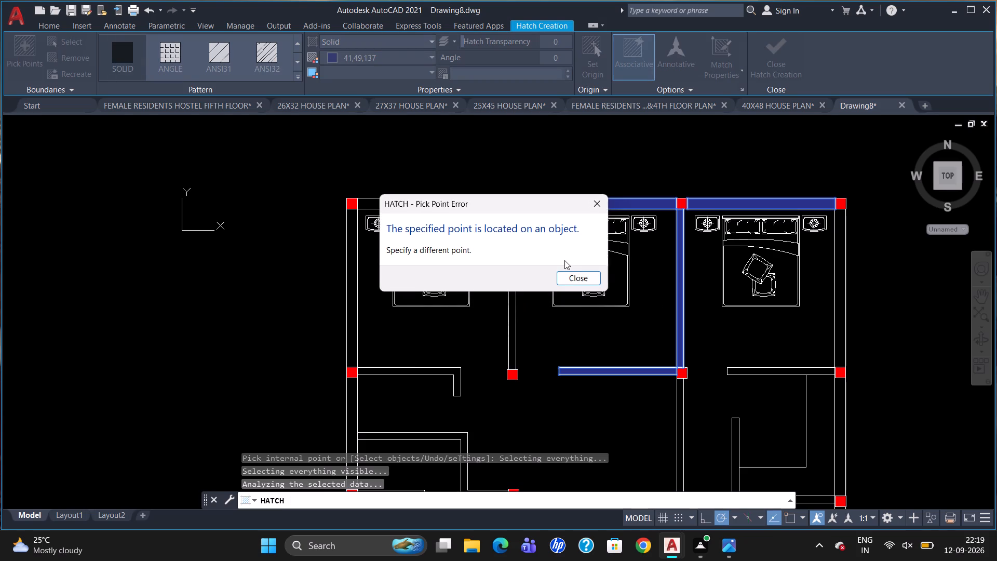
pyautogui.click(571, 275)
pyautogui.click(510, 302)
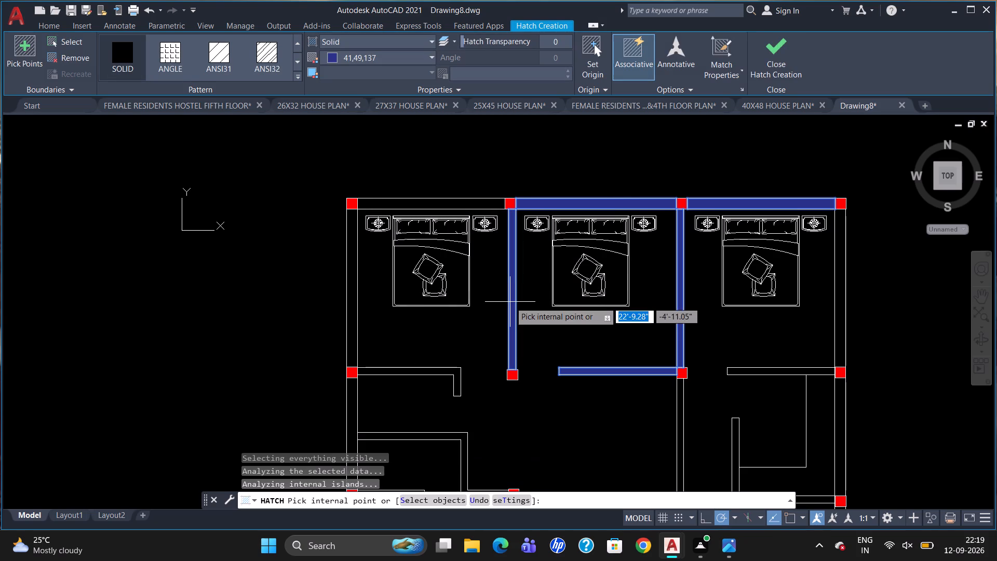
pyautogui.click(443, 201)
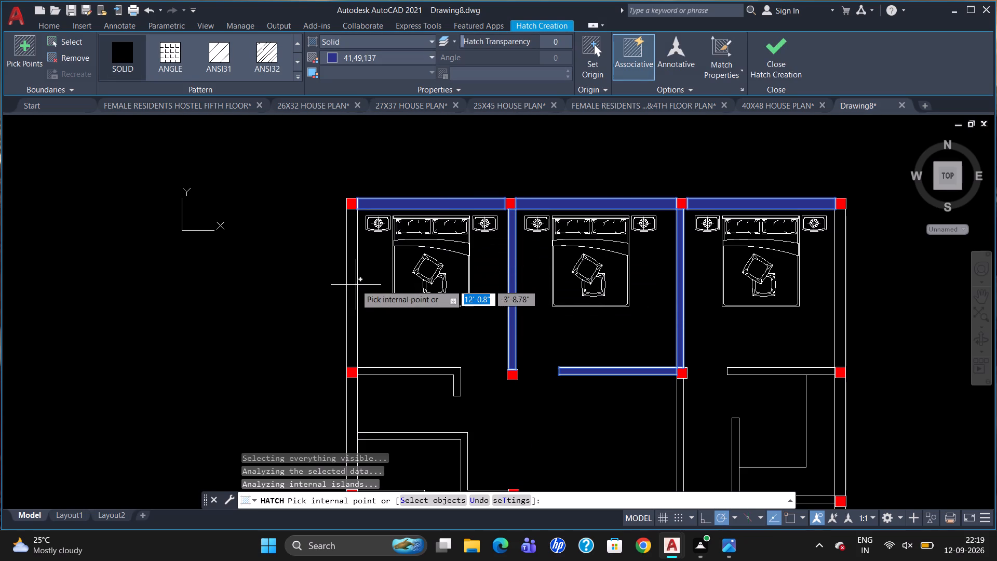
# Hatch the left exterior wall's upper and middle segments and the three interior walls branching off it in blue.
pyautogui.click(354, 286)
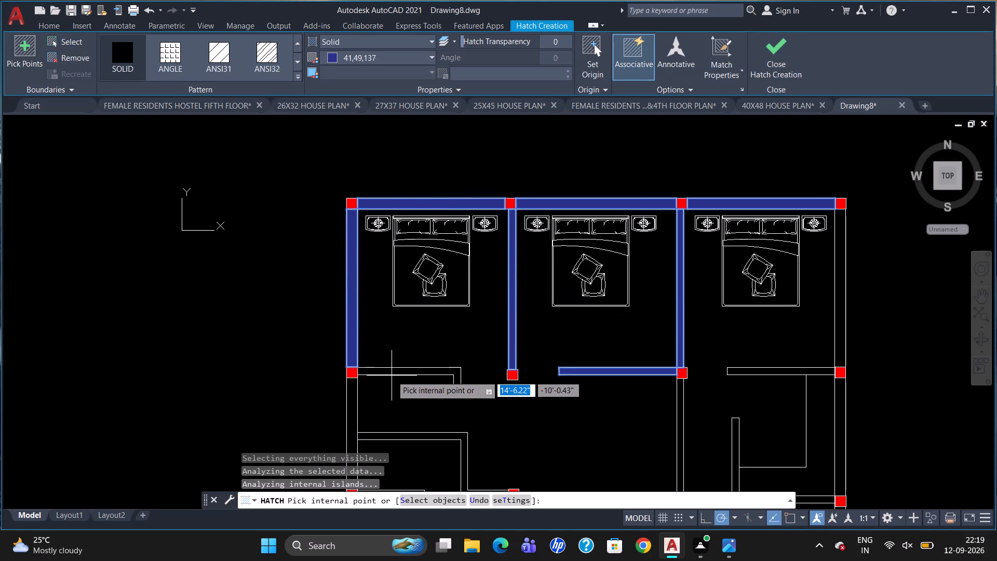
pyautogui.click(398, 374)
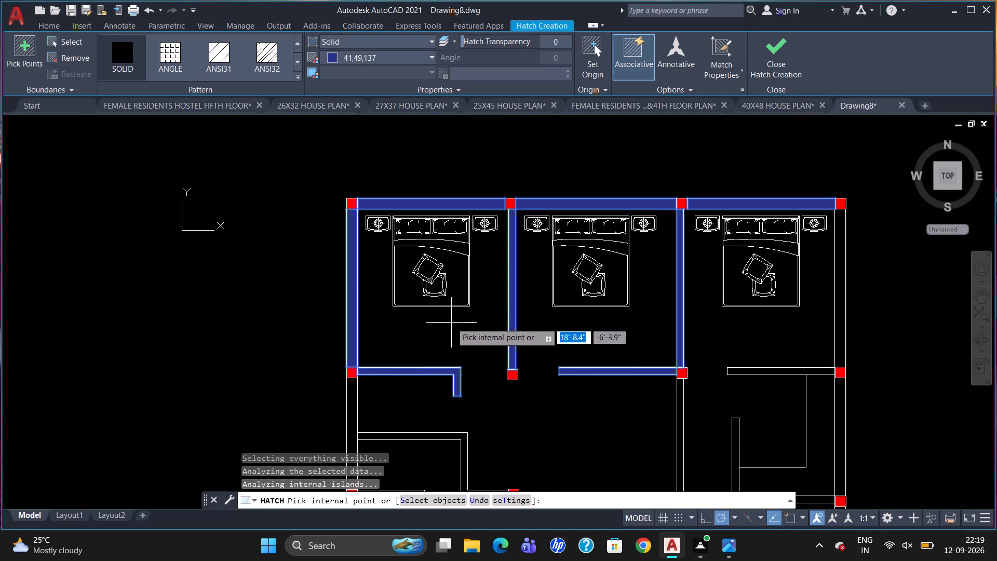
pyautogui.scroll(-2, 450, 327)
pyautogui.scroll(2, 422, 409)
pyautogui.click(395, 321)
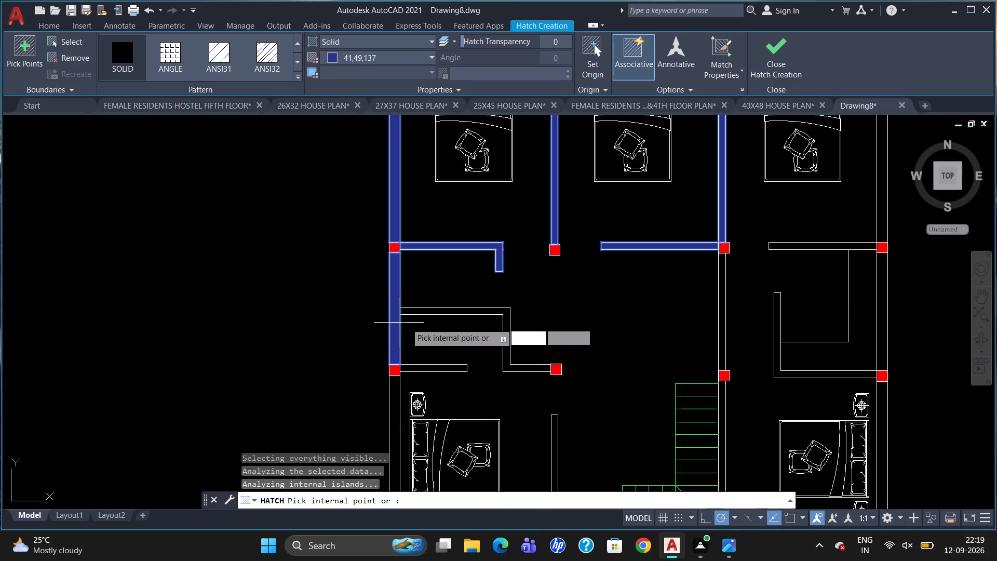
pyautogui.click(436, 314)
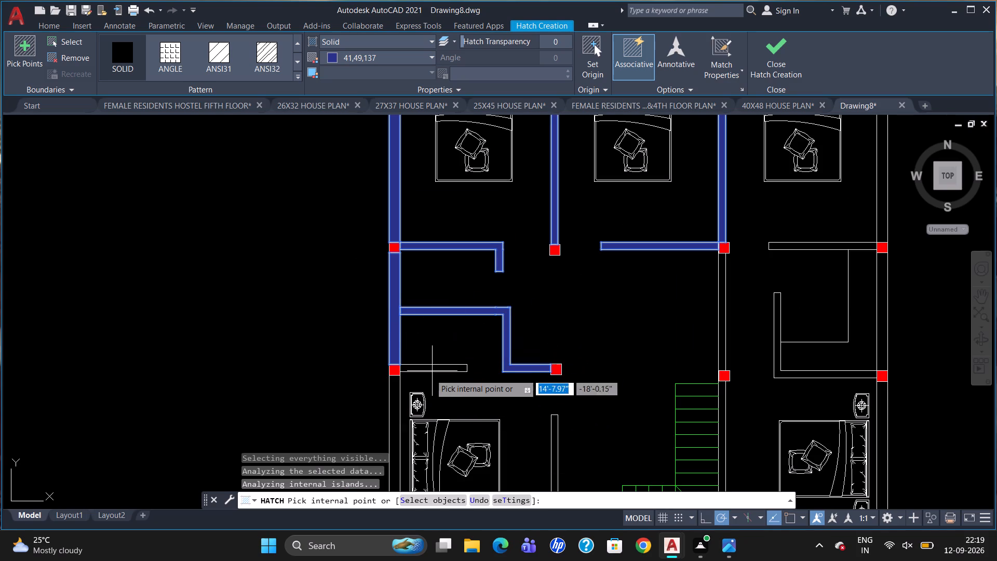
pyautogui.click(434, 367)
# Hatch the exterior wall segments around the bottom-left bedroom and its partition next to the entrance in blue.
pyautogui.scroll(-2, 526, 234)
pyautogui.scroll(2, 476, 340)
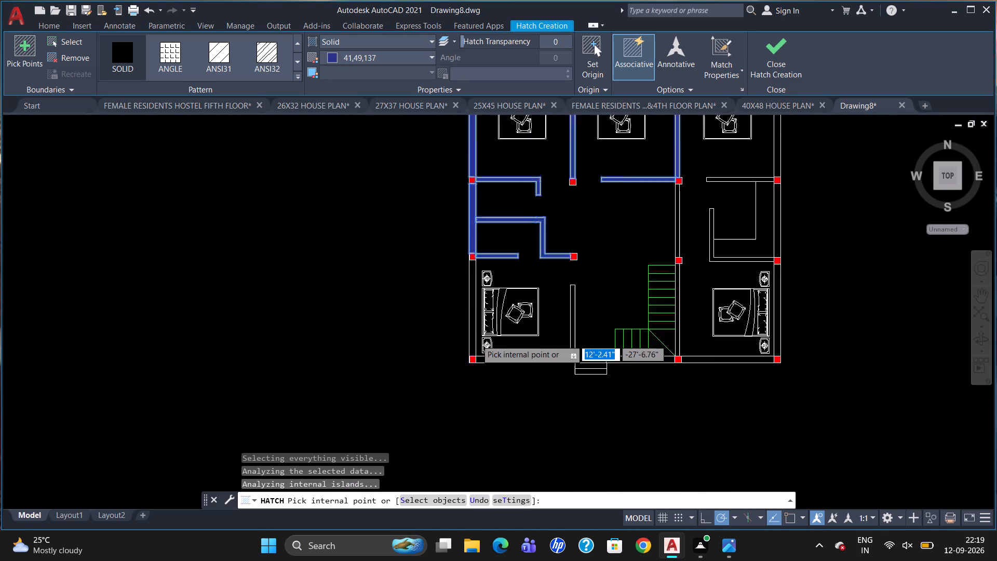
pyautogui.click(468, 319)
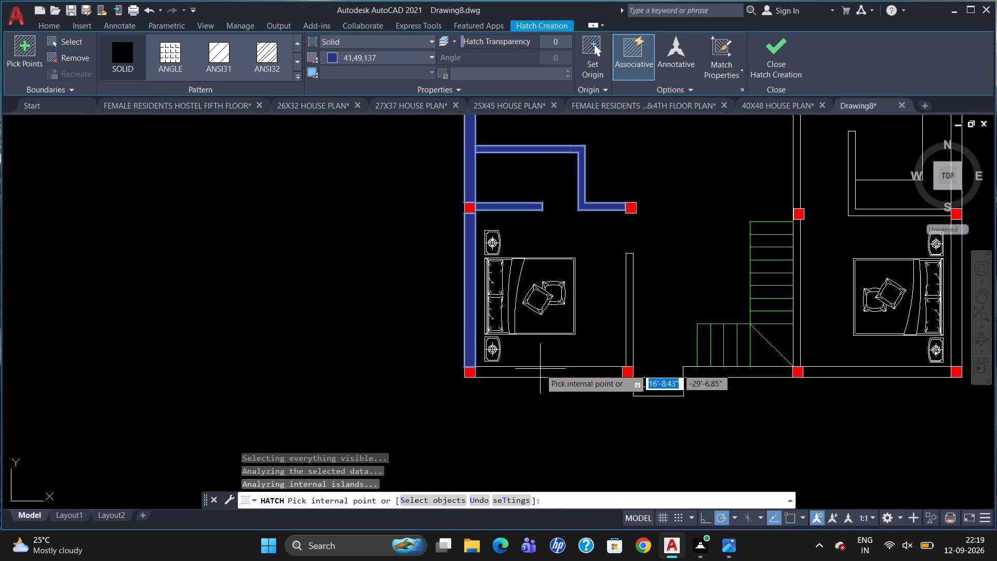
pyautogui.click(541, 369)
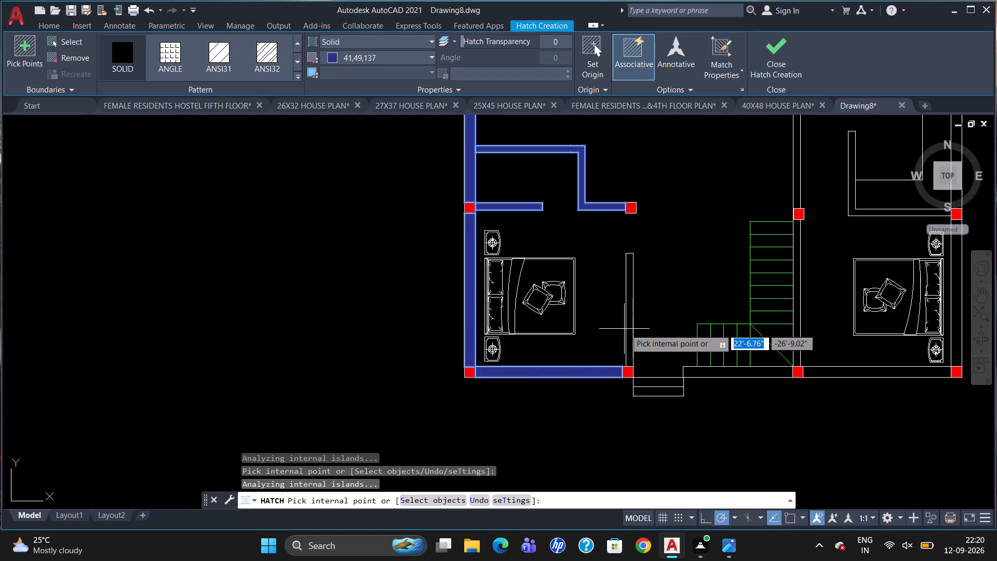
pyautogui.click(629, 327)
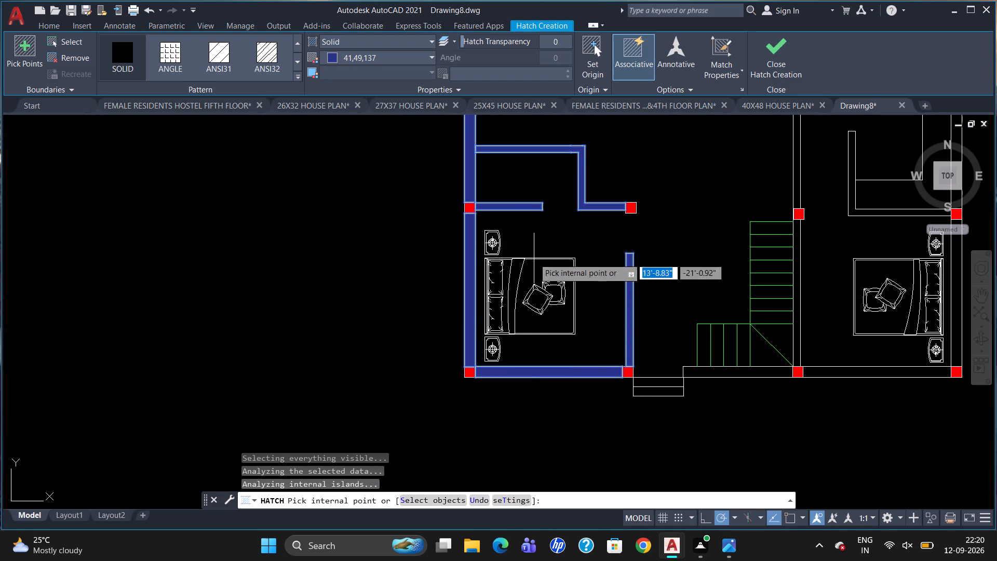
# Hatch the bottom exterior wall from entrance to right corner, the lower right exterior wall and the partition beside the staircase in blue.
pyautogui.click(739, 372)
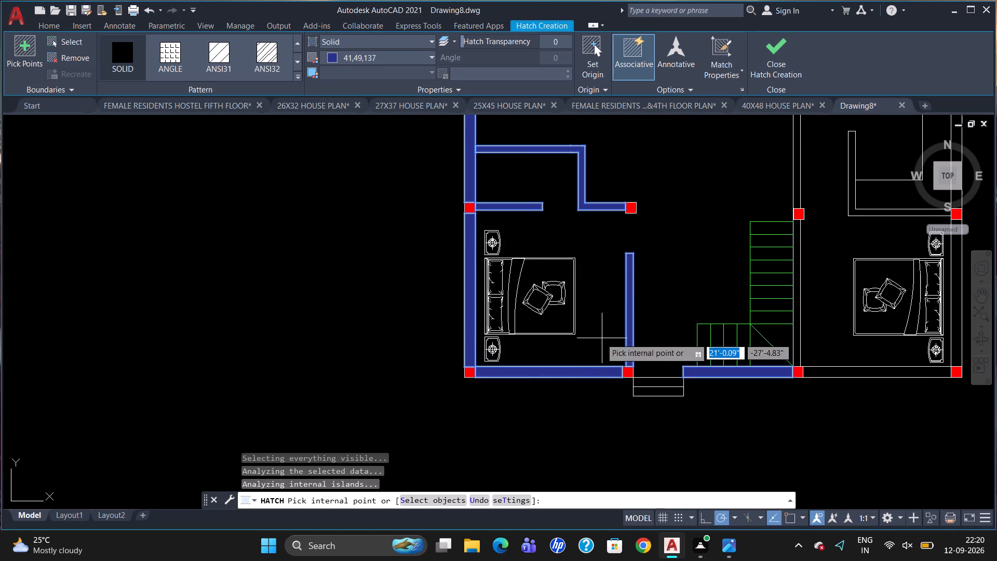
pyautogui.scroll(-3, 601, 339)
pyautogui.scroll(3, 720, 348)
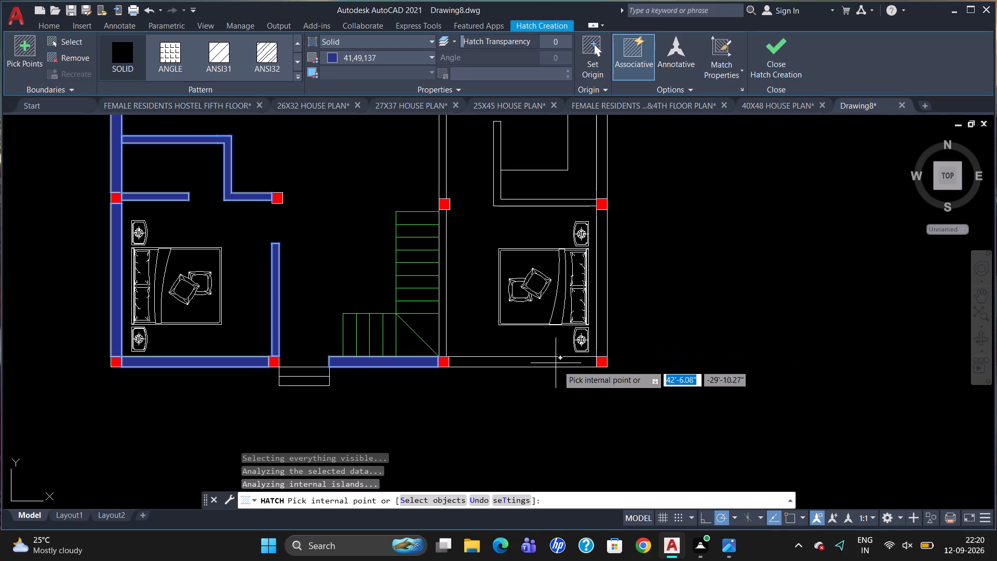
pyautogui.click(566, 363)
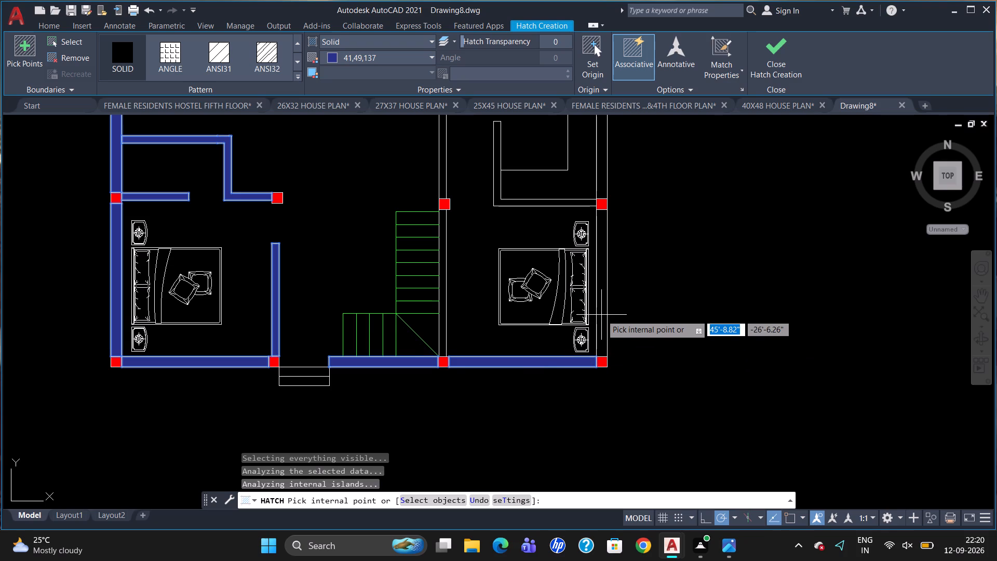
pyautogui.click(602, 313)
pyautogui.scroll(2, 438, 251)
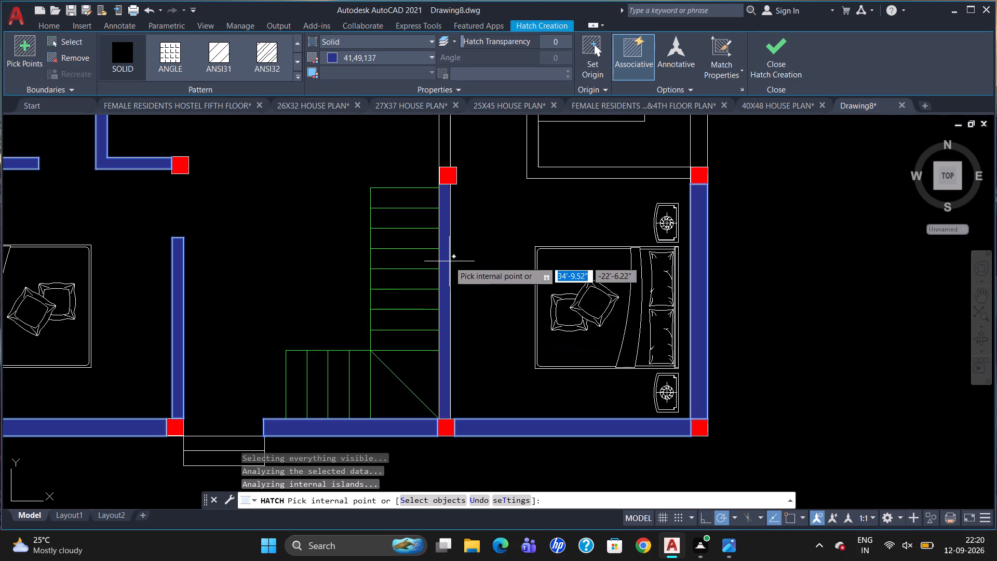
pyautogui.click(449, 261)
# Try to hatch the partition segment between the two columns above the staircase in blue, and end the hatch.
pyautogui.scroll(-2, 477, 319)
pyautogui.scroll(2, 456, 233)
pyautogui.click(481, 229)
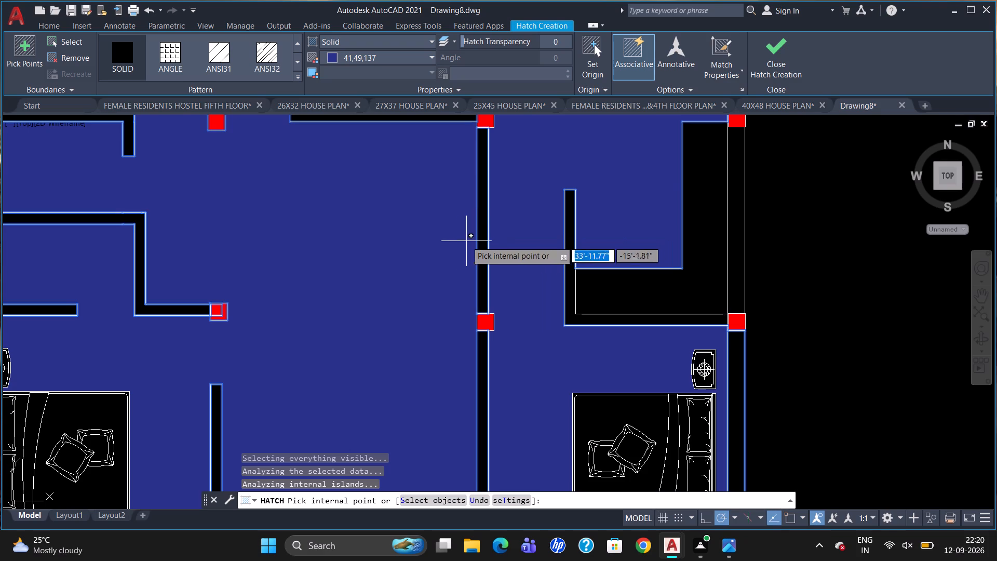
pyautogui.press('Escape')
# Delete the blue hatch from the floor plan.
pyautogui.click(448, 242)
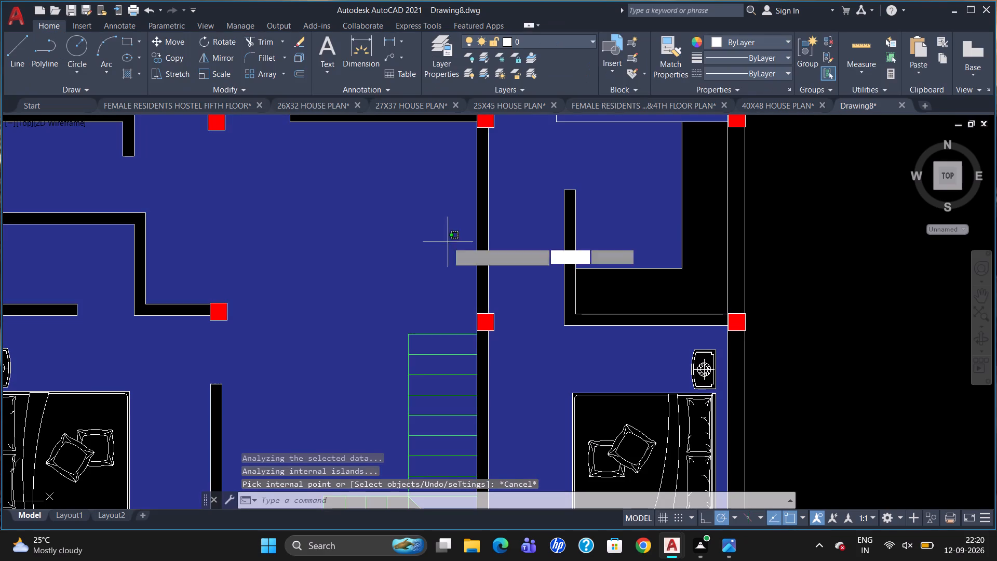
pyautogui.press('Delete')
# Start a new solid hatch in colour 41,49,137 and fill the three segments of the top exterior wall.
pyautogui.scroll(-2, 651, 248)
pyautogui.scroll(-1, 706, 224)
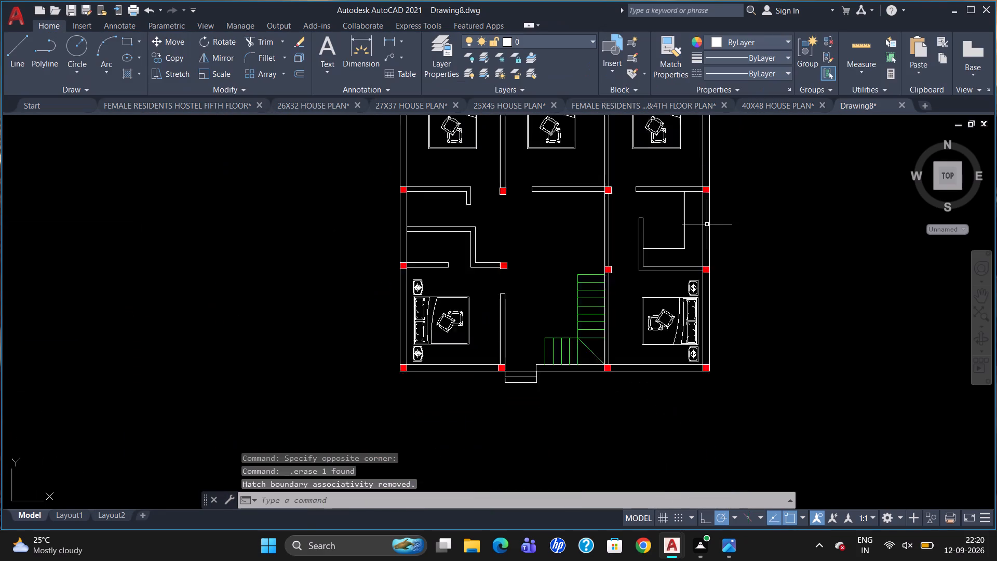
pyautogui.scroll(-1, 707, 224)
pyautogui.scroll(1, 683, 251)
pyautogui.scroll(-1, 698, 306)
pyautogui.scroll(1, 449, 94)
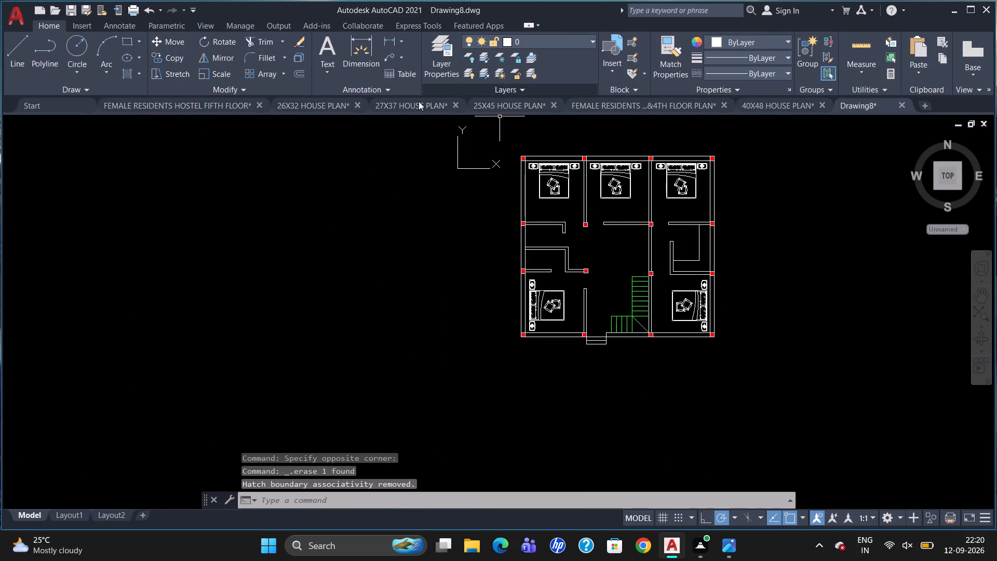
pyautogui.click(140, 73)
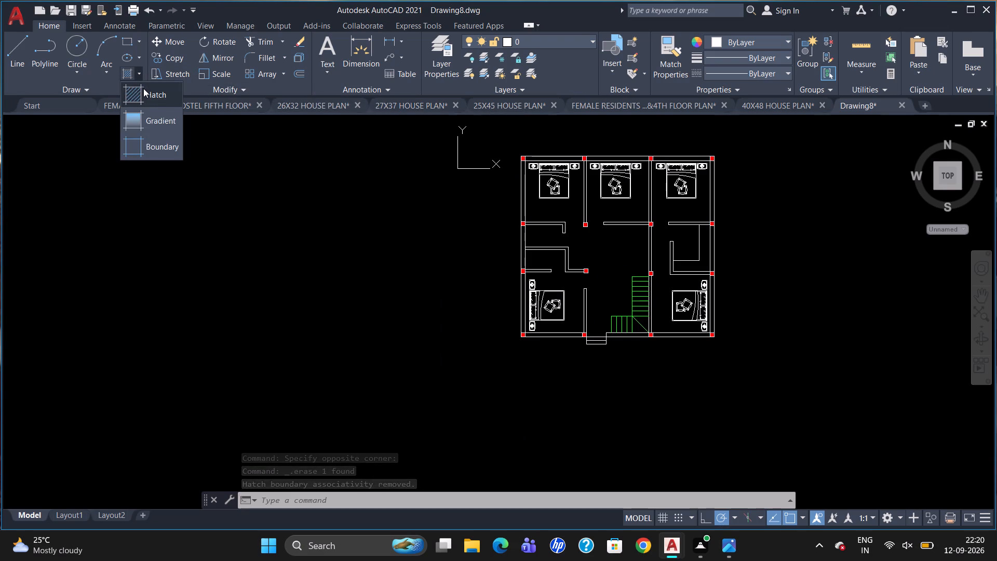
pyautogui.click(144, 88)
pyautogui.scroll(2, 555, 131)
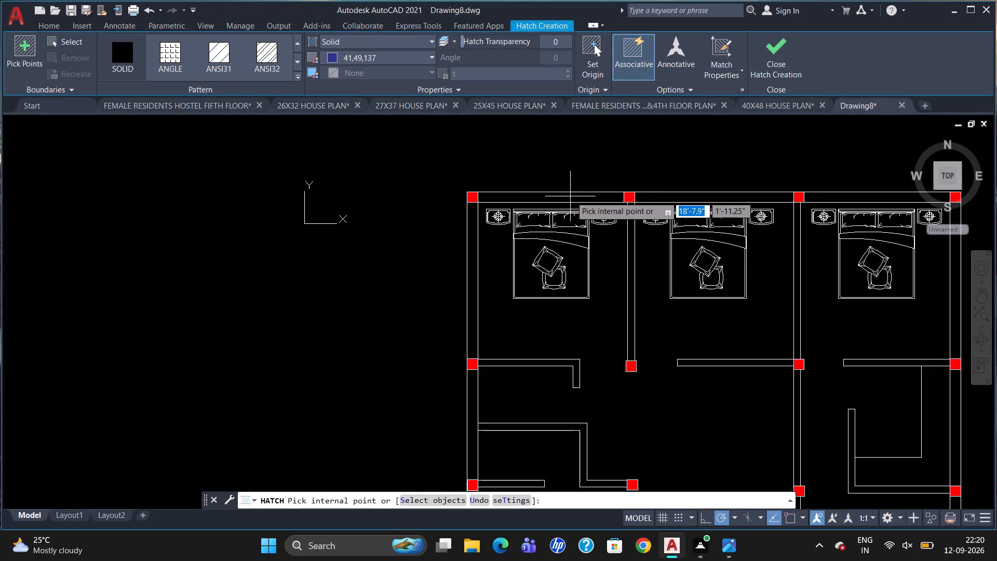
pyautogui.click(571, 196)
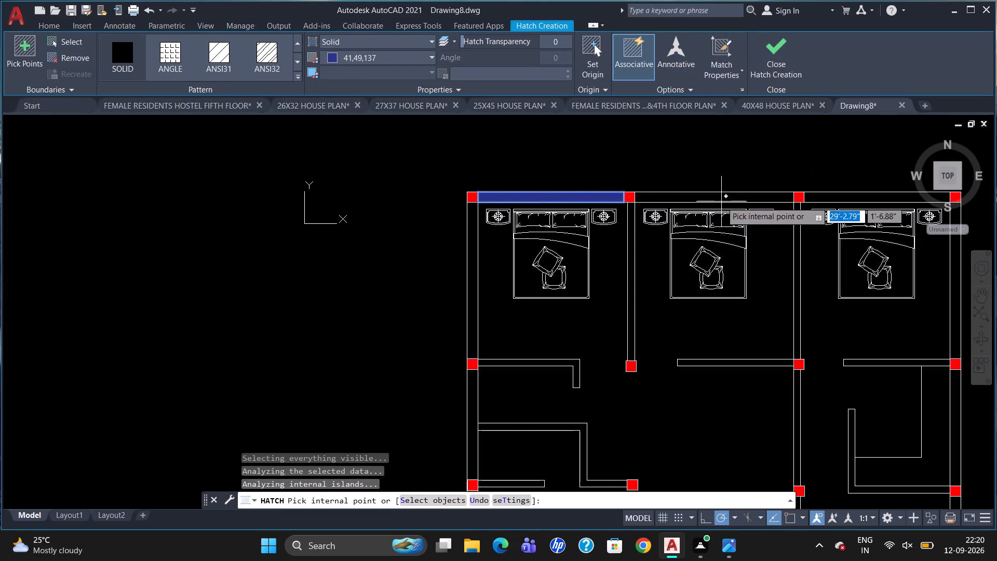
pyautogui.click(722, 201)
pyautogui.click(839, 200)
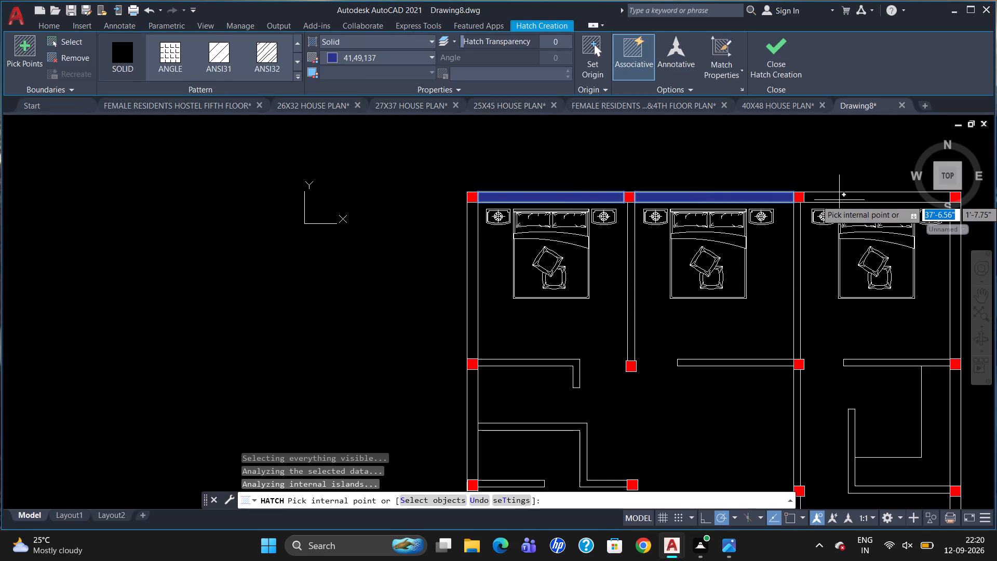
# Fill the two bedroom dividing walls, the partitions below the left and middle upper bedrooms, and the upper and middle left exterior walls.
pyautogui.click(798, 298)
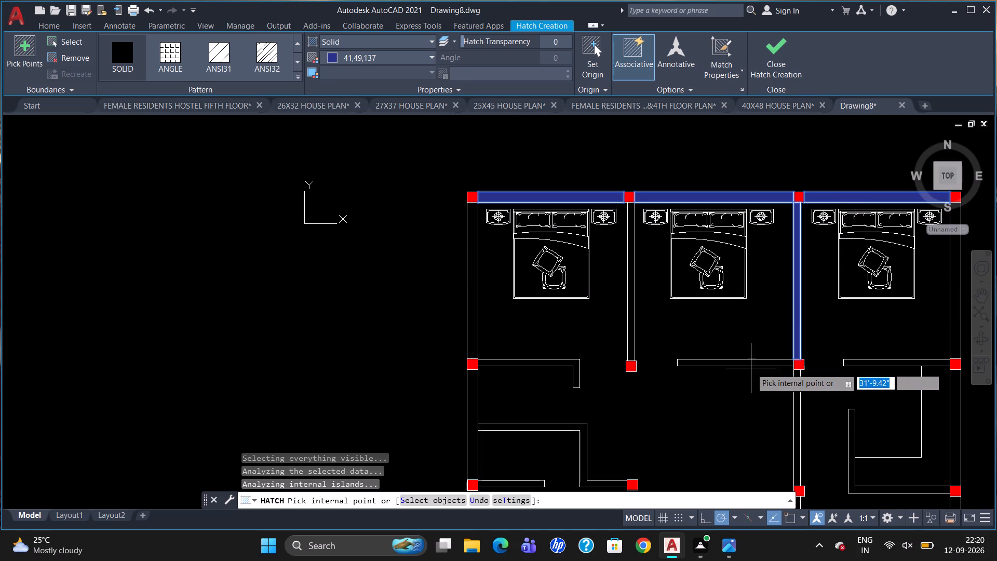
pyautogui.click(751, 364)
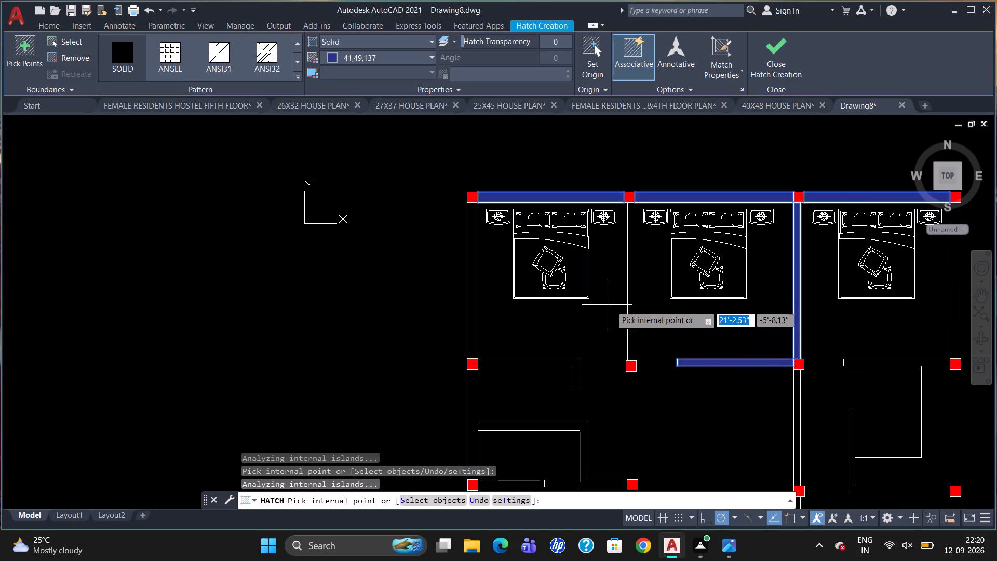
pyautogui.click(633, 313)
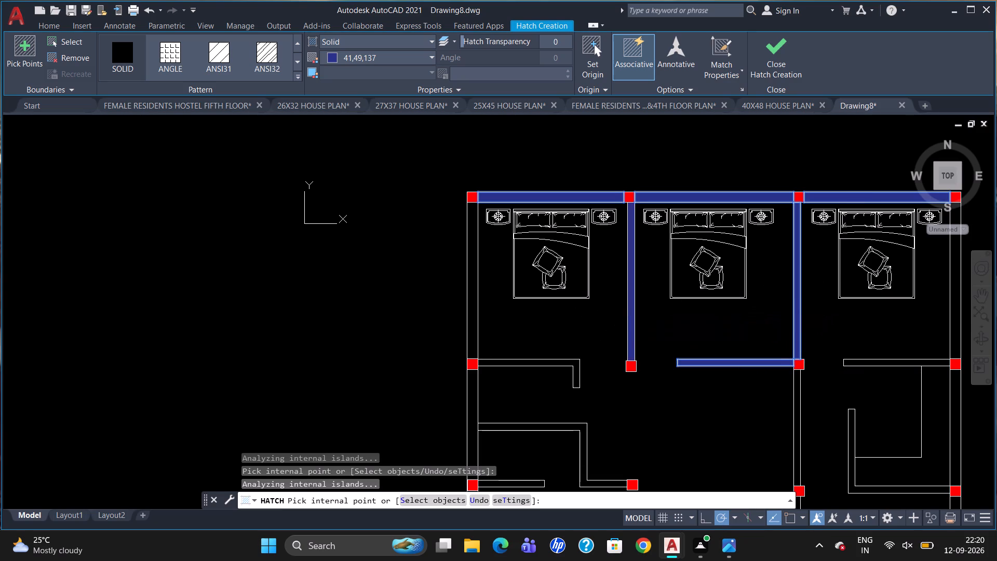
pyautogui.click(474, 305)
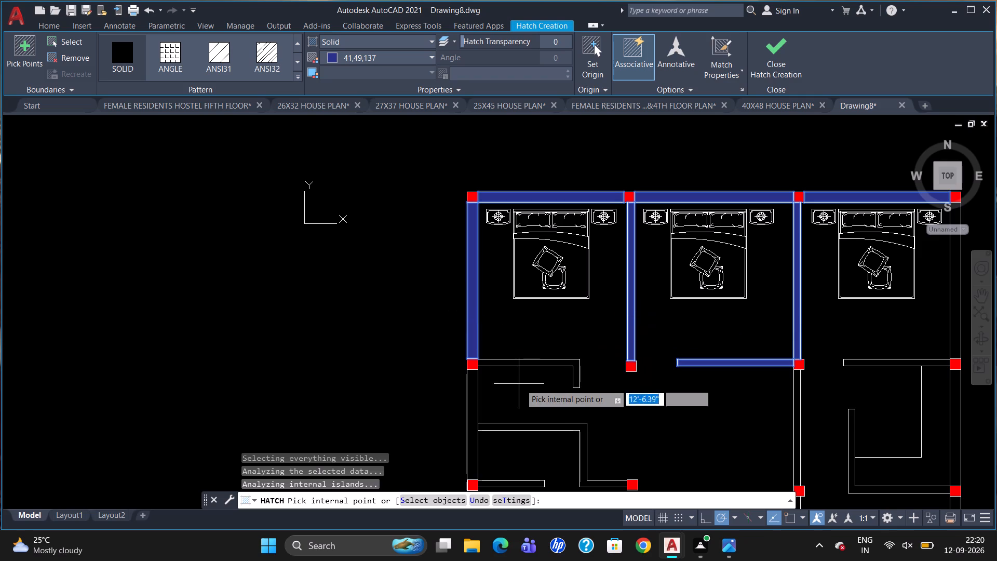
pyautogui.click(554, 366)
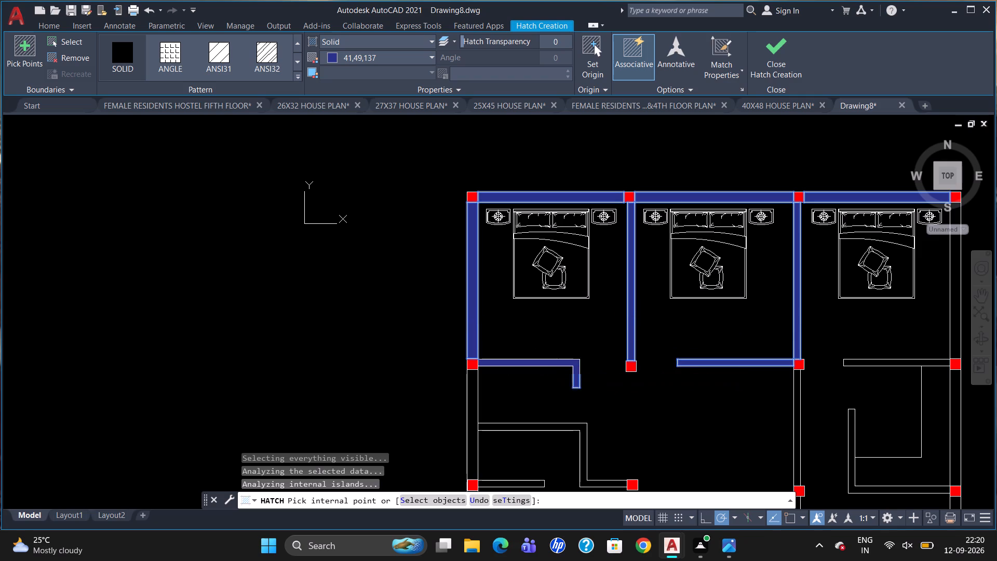
pyautogui.click(471, 401)
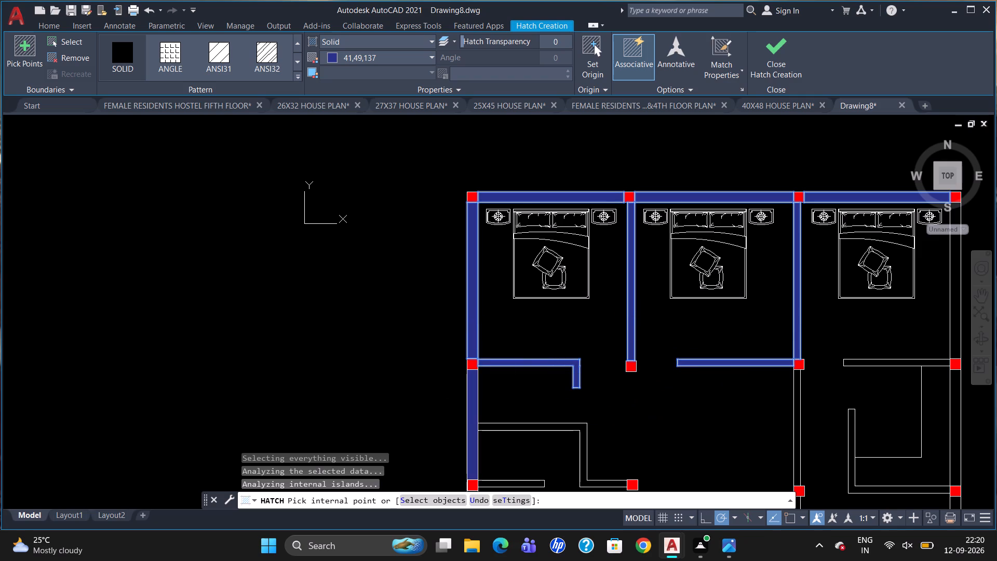
# Fill the stepped and short partitions above the lower left bedroom, its exterior walls and its inner side partition, and end the hatch.
pyautogui.scroll(-1, 595, 204)
pyautogui.scroll(1, 583, 368)
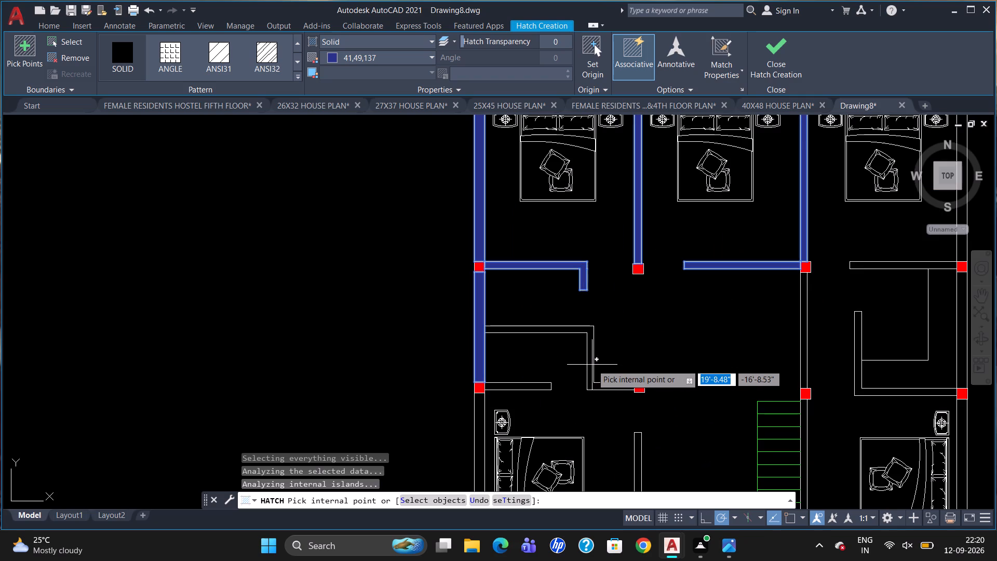
pyautogui.click(592, 365)
pyautogui.scroll(-2, 594, 250)
pyautogui.scroll(2, 568, 323)
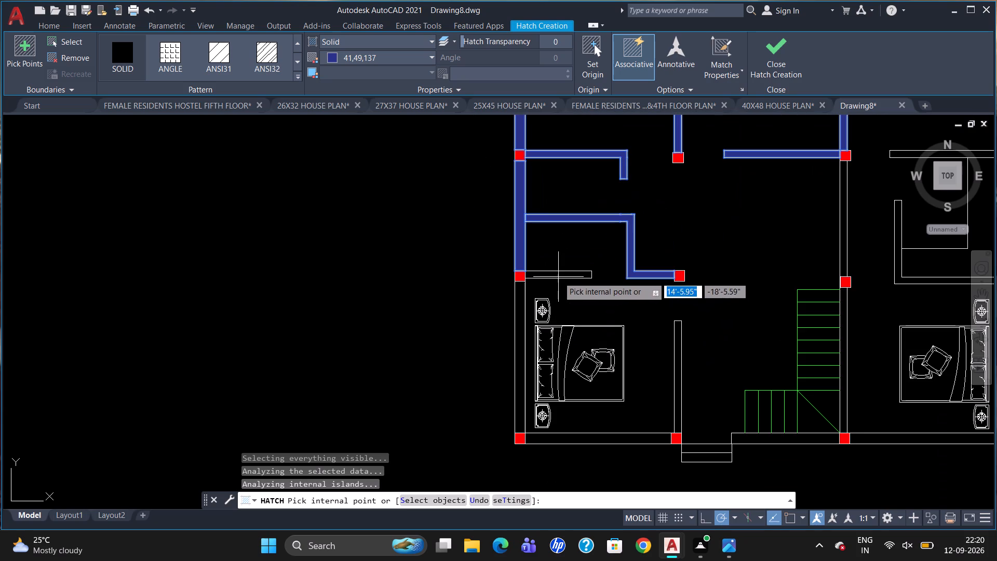
pyautogui.click(559, 275)
pyautogui.click(519, 395)
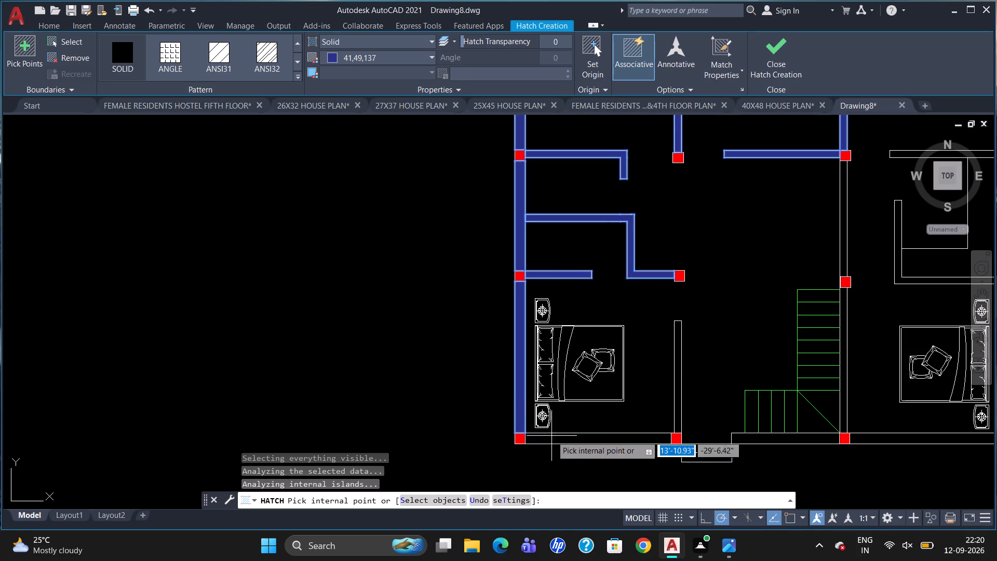
pyautogui.click(564, 438)
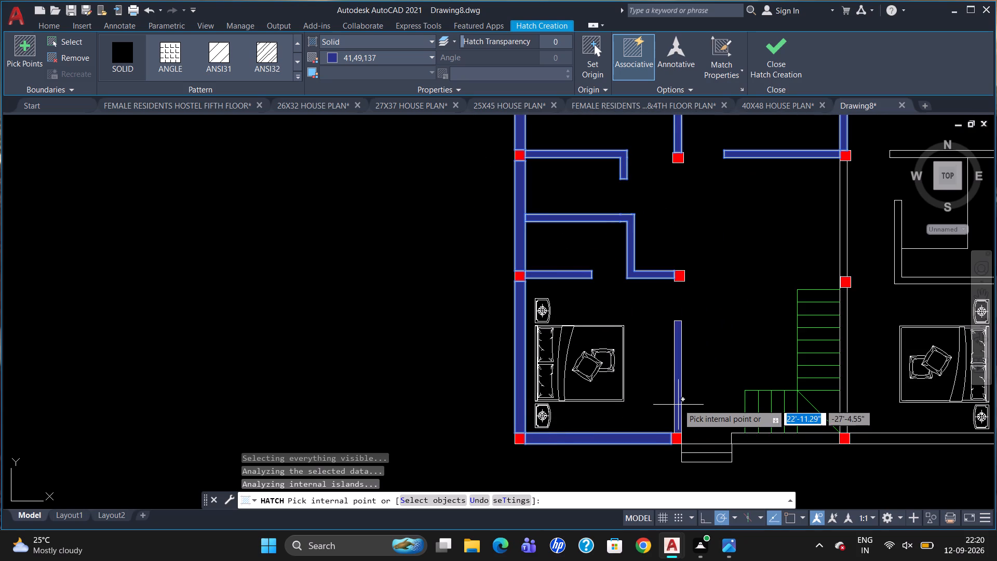
pyautogui.click(678, 404)
pyautogui.press('Escape')
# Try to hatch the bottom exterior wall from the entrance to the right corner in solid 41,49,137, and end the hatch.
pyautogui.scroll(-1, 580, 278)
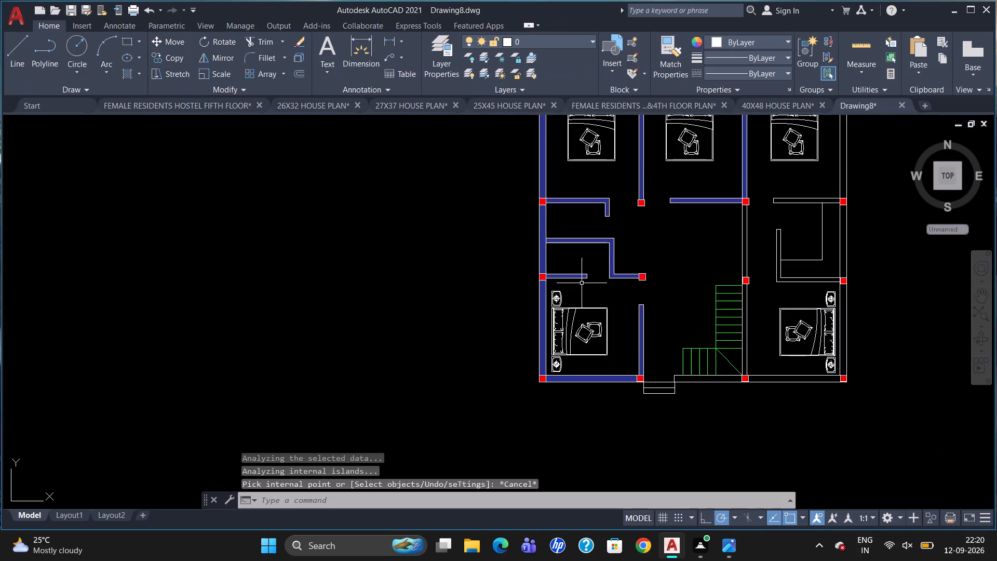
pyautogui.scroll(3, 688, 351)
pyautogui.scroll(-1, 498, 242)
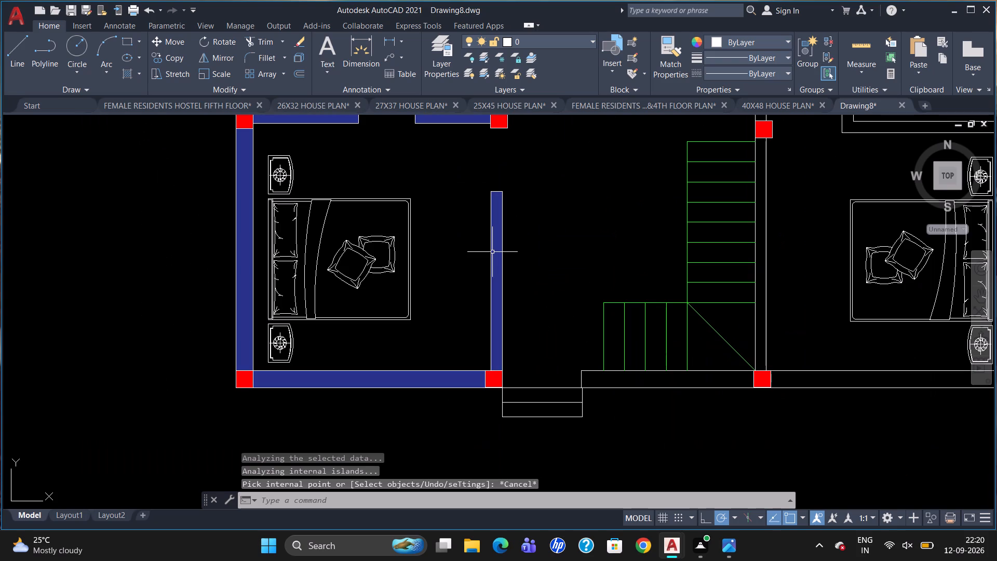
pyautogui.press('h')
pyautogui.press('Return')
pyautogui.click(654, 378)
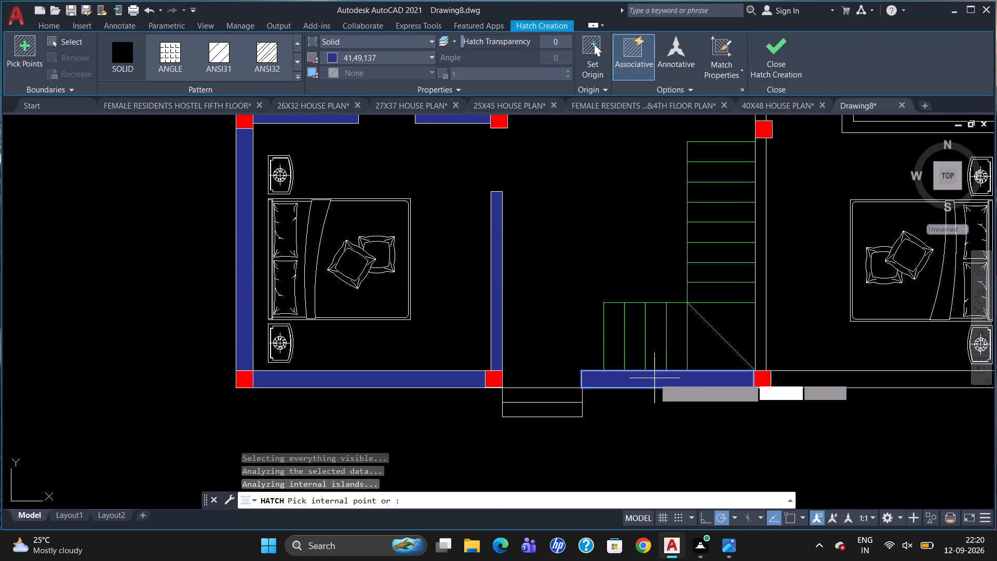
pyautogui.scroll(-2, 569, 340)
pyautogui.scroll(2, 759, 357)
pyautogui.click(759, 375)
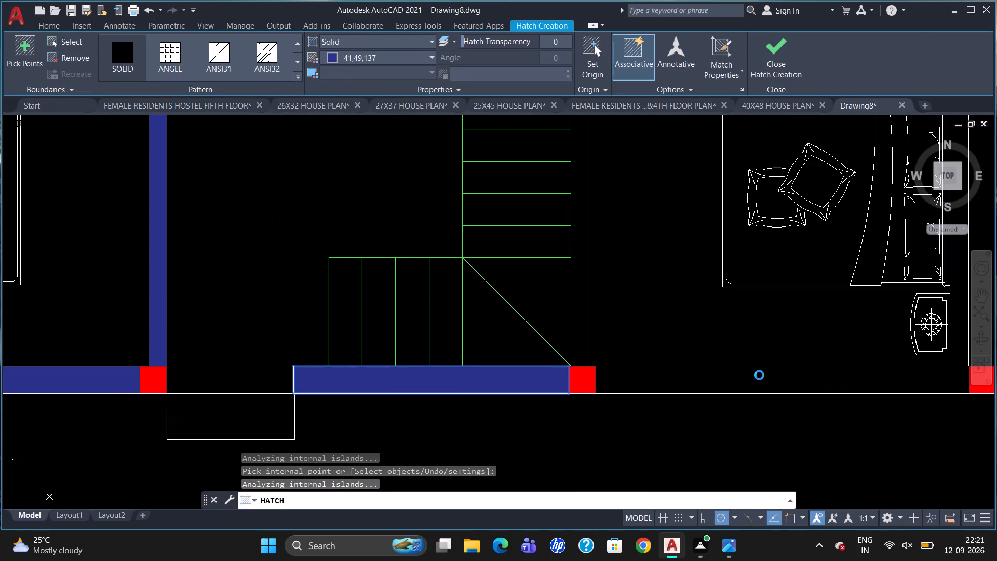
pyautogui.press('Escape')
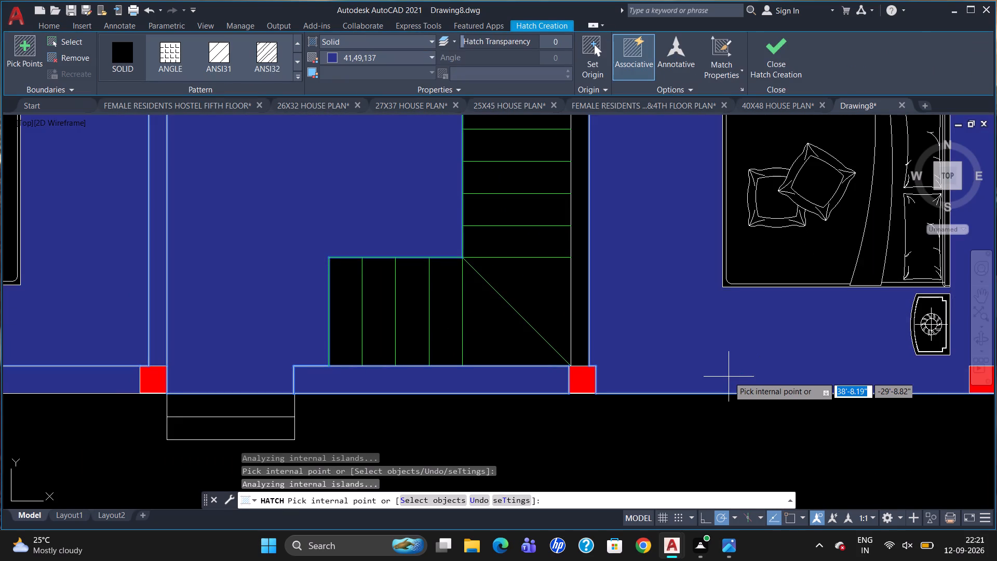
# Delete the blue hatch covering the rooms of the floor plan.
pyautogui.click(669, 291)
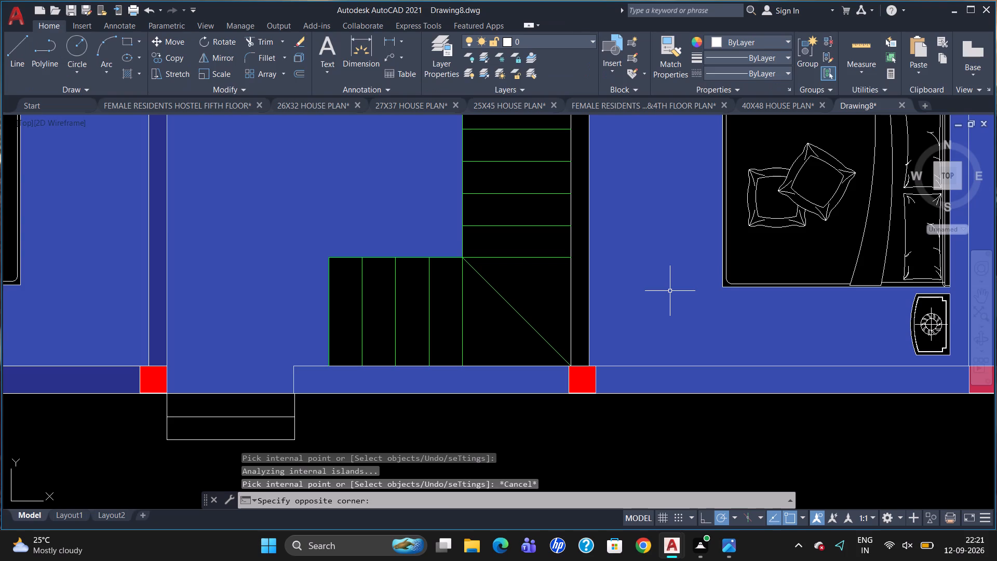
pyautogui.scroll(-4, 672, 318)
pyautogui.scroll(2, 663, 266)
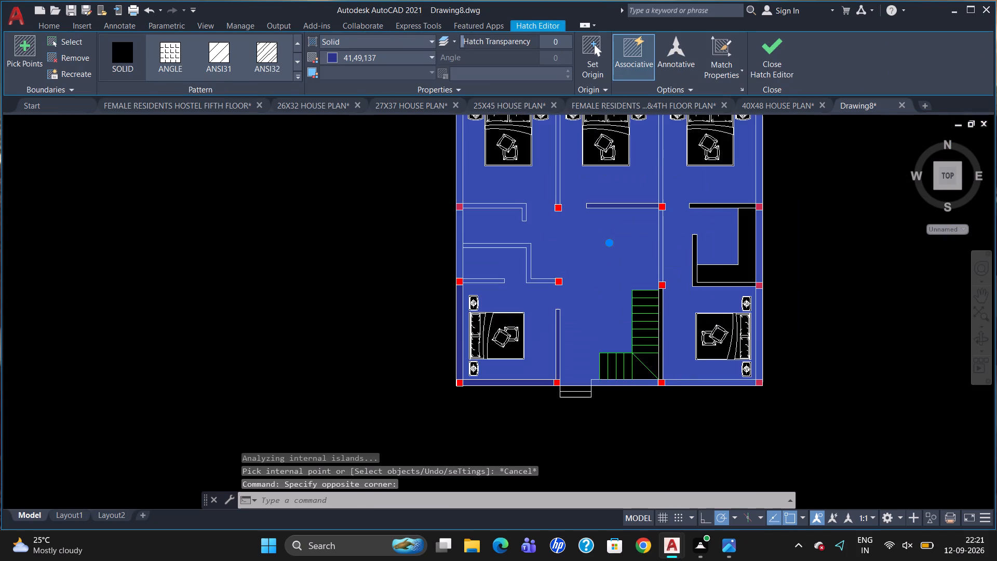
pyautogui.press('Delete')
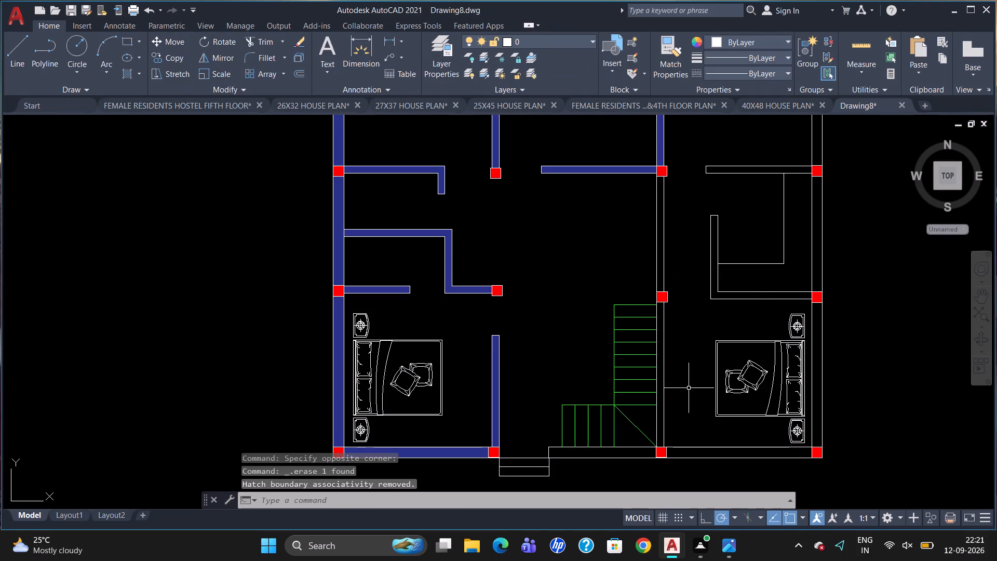
# Hatch the bottom exterior wall from entrance to right corner, the lower right exterior wall and the partition beside the staircase in solid 41,49,137.
pyautogui.scroll(3, 784, 468)
pyautogui.scroll(-1, 735, 329)
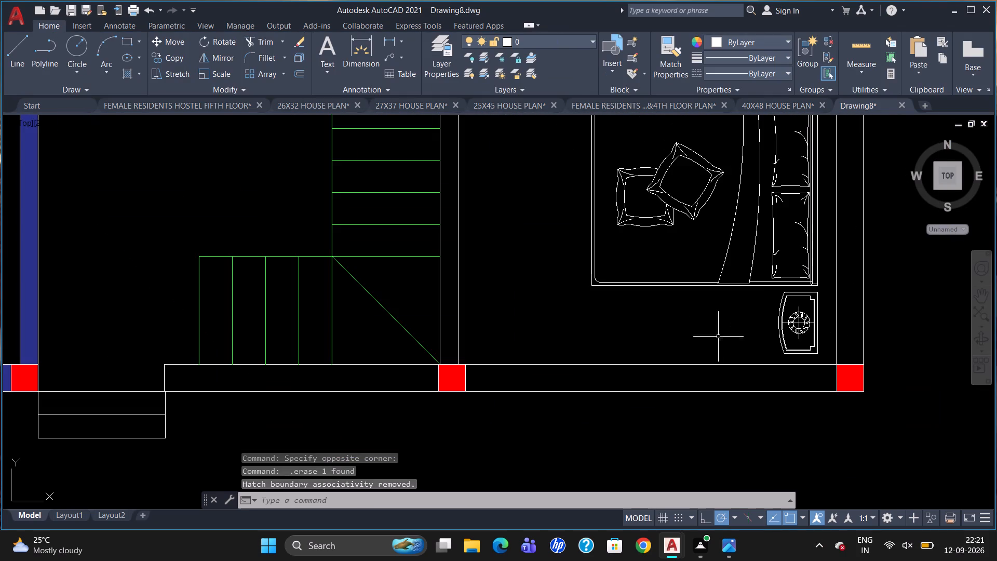
pyautogui.scroll(-2, 605, 362)
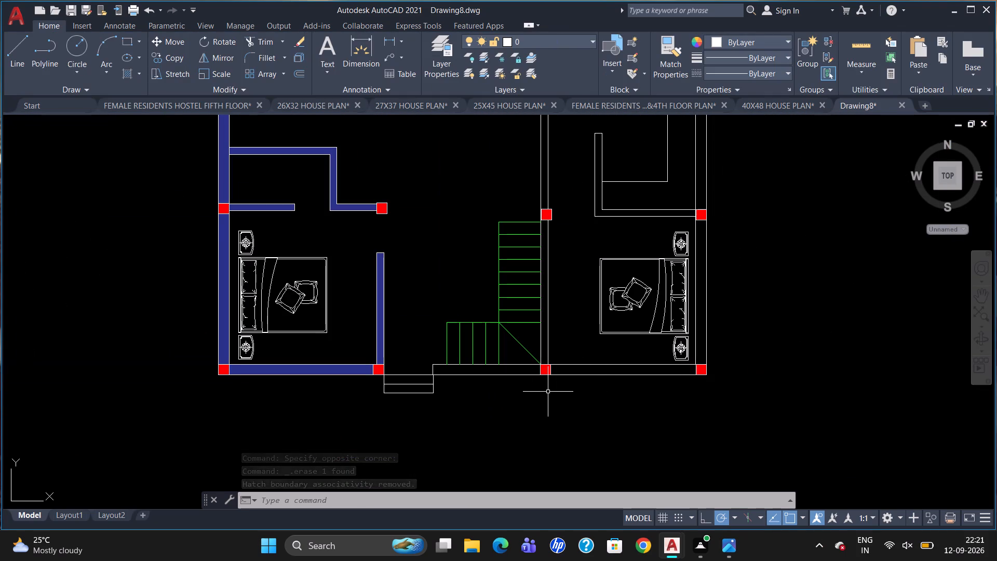
pyautogui.click(139, 76)
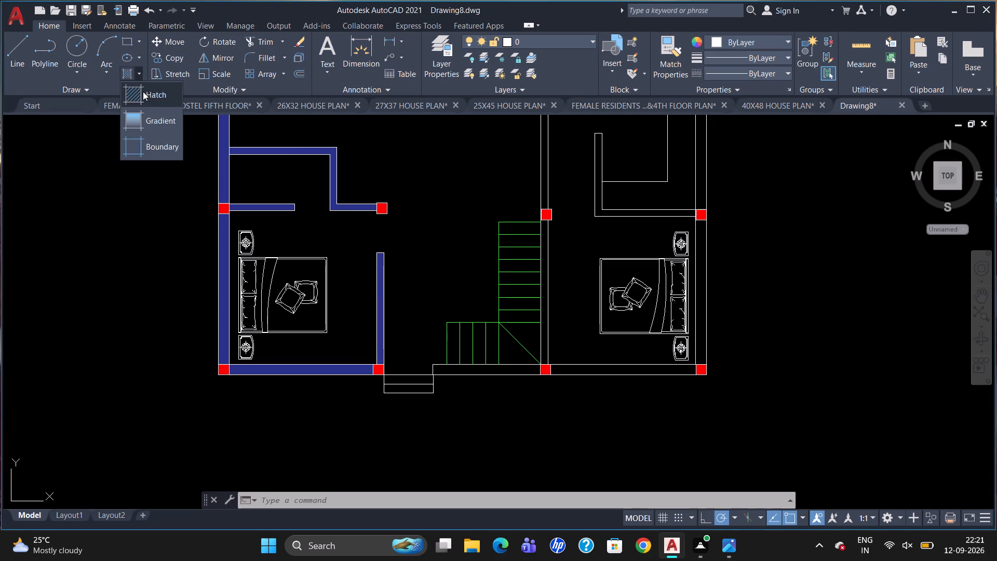
pyautogui.click(143, 91)
pyautogui.click(634, 369)
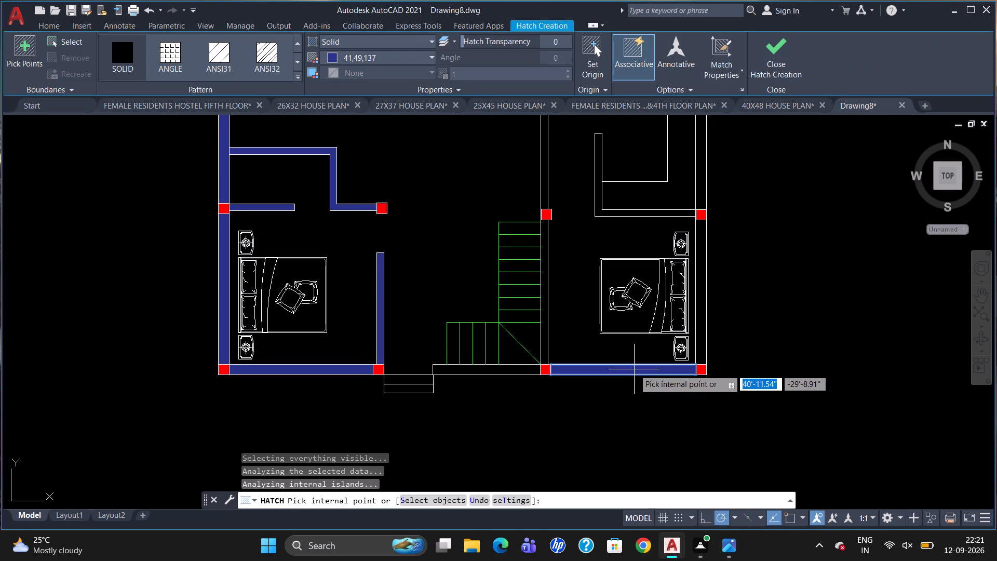
pyautogui.click(699, 320)
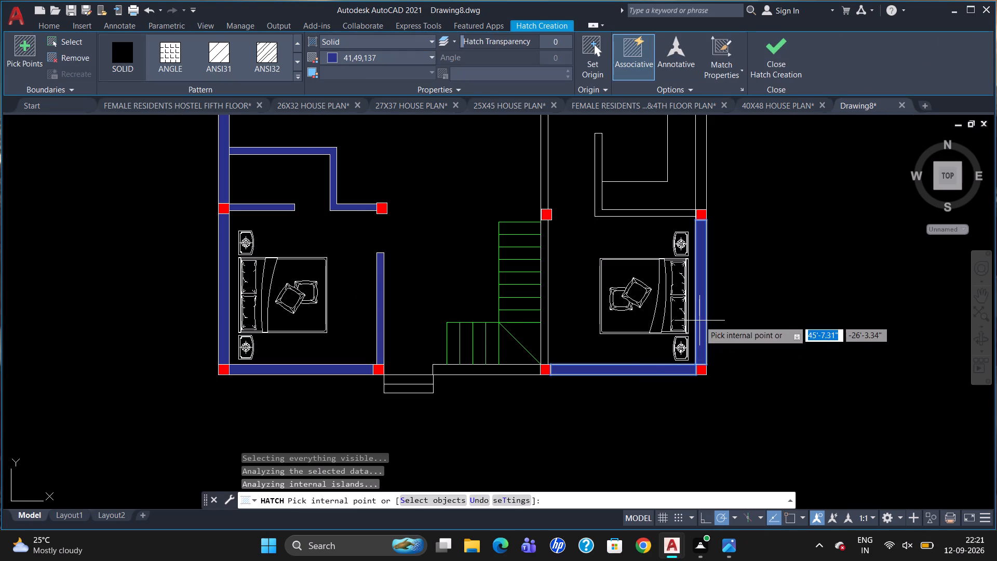
pyautogui.click(546, 301)
pyautogui.click(503, 368)
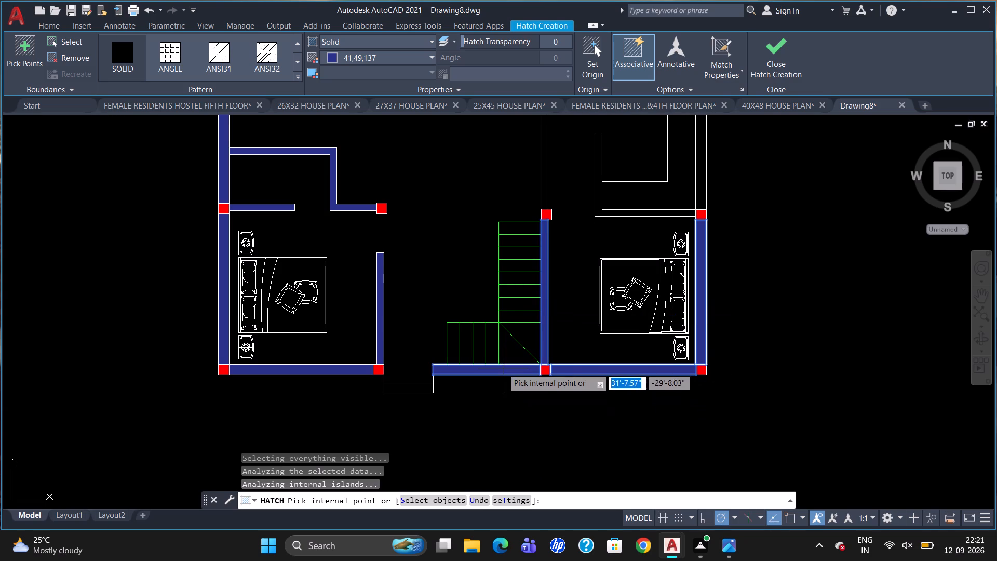
pyautogui.press('Escape')
# Hatch the partition segment above the staircase, the partition below the upper right bedroom and the upper right exterior wall in solid 41,49,137.
pyautogui.scroll(-2, 627, 430)
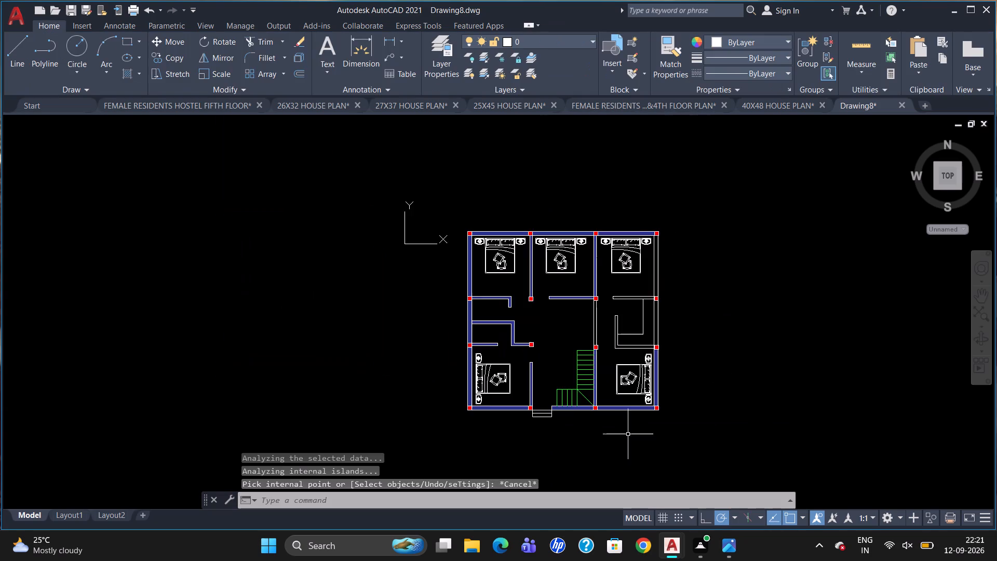
pyautogui.scroll(-1, 617, 378)
pyautogui.scroll(2, 640, 371)
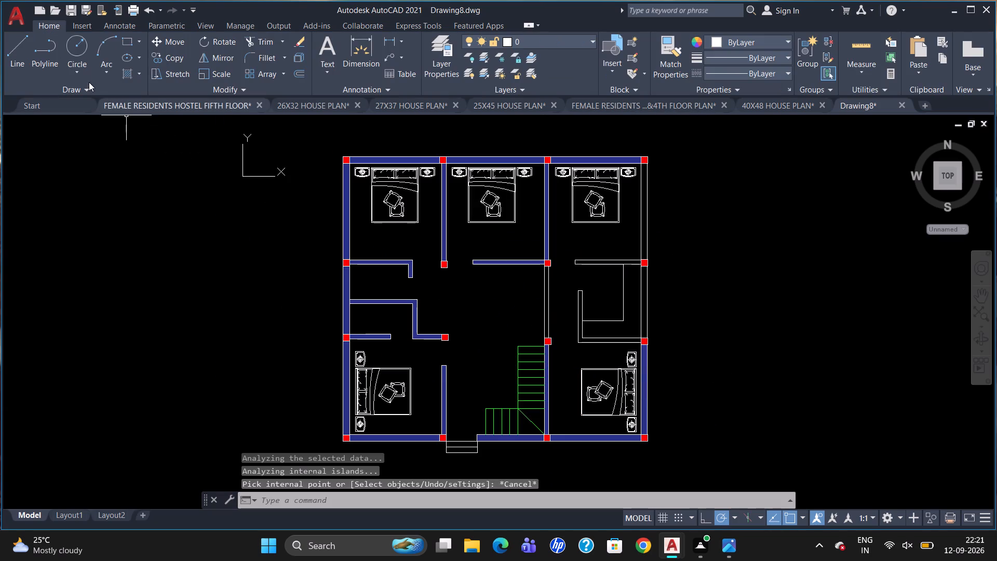
pyautogui.click(138, 72)
pyautogui.click(143, 94)
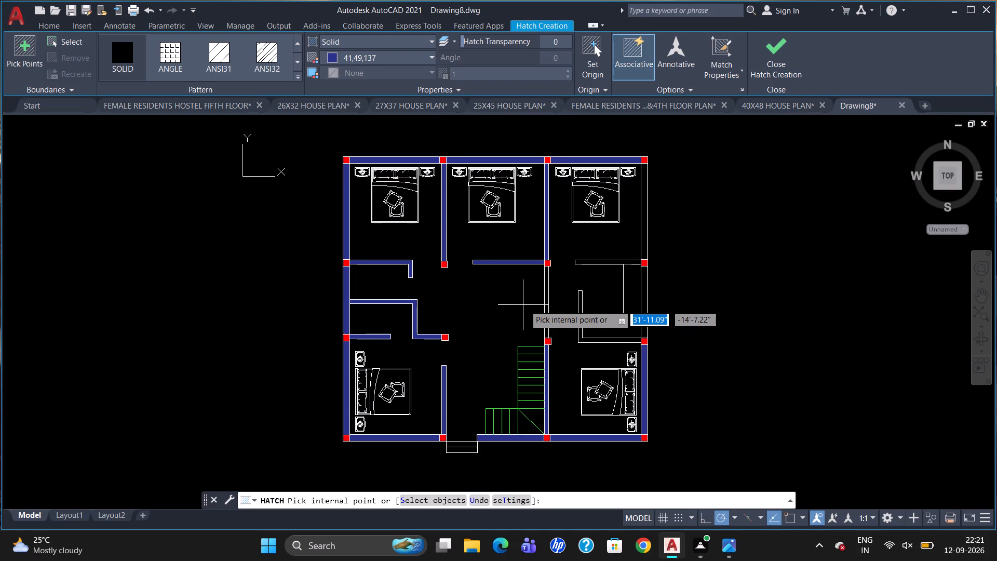
pyautogui.click(548, 309)
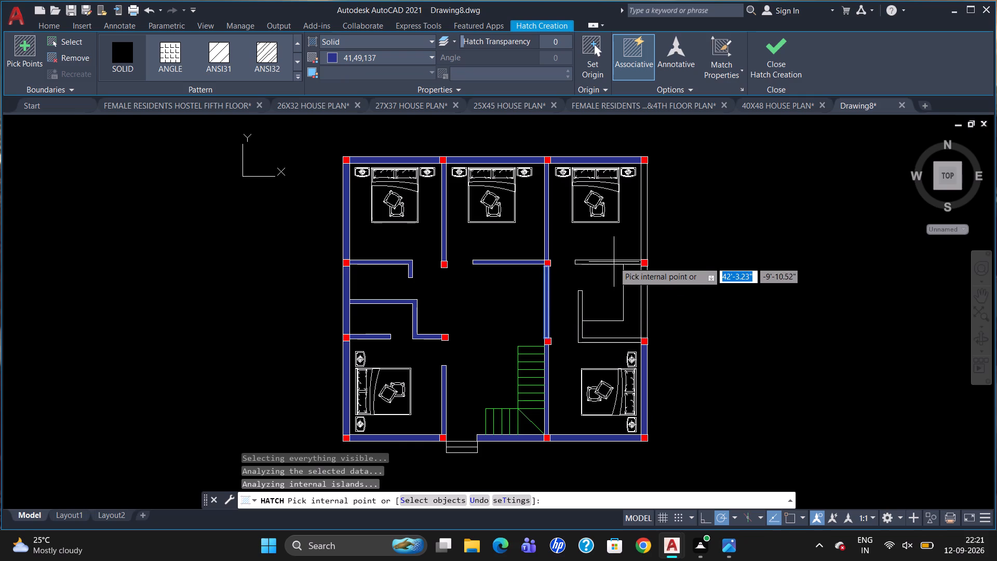
pyautogui.scroll(2, 614, 262)
pyautogui.click(616, 265)
pyautogui.scroll(-2, 643, 259)
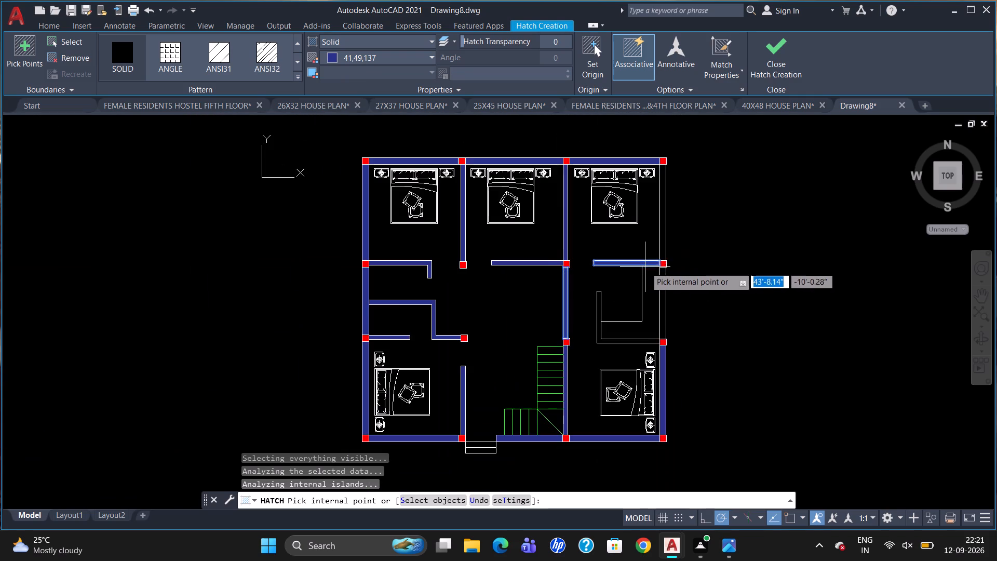
pyautogui.scroll(1, 657, 199)
pyautogui.click(668, 210)
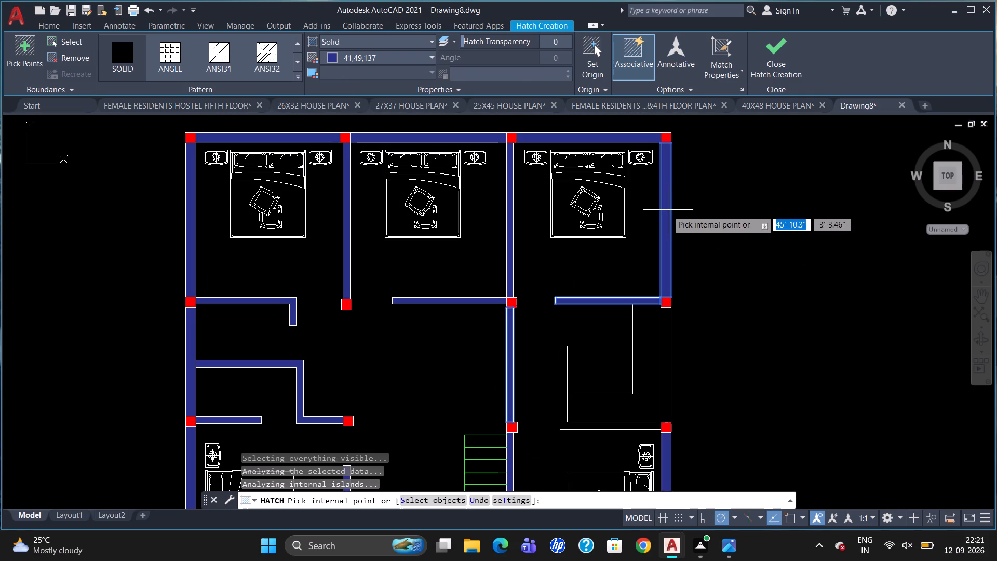
pyautogui.press('Escape')
# Hatch the L-shaped partition above the lower right bedroom and the middle right exterior wall in solid 41,49,137.
pyautogui.scroll(-1, 678, 209)
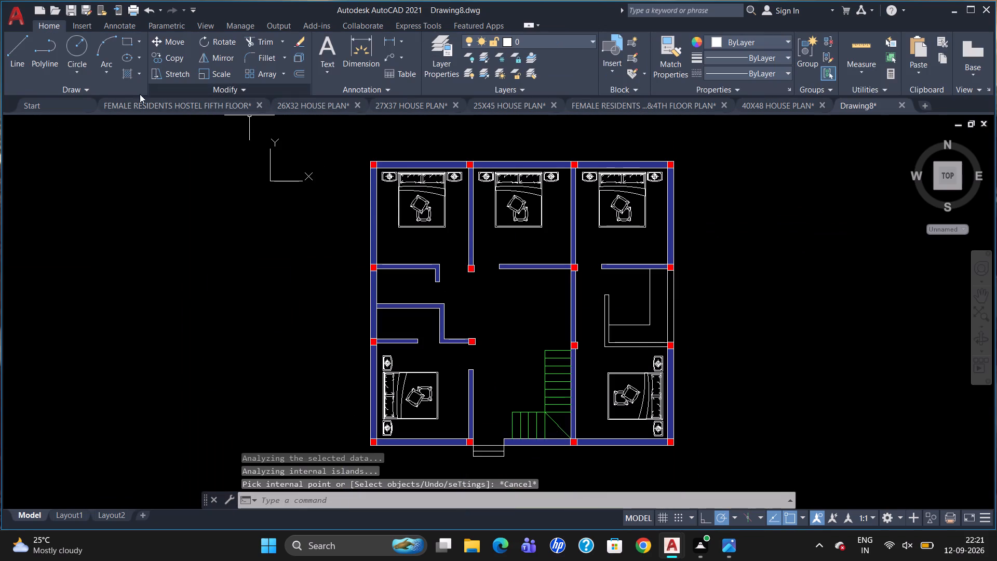
pyautogui.click(141, 75)
pyautogui.click(146, 94)
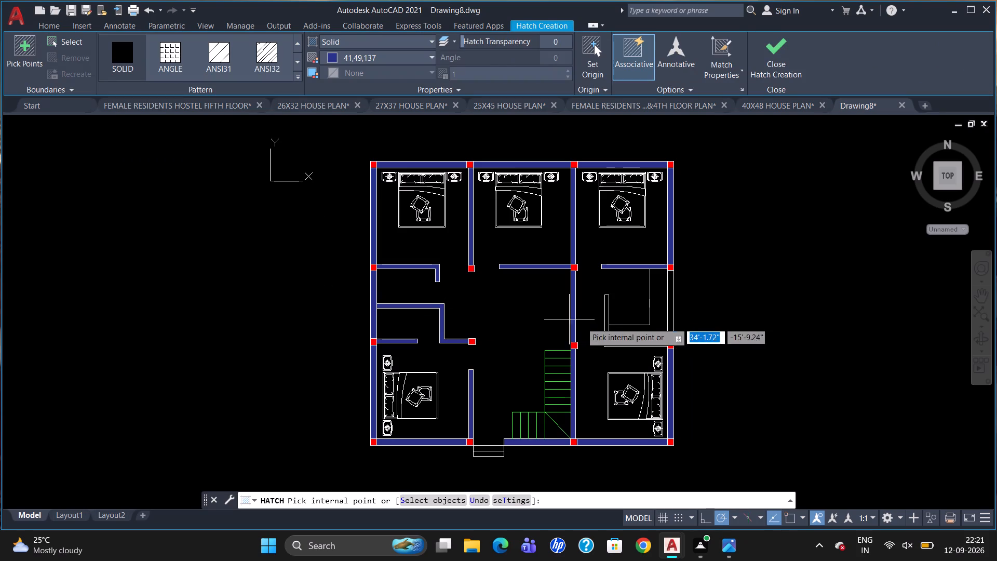
pyautogui.click(606, 331)
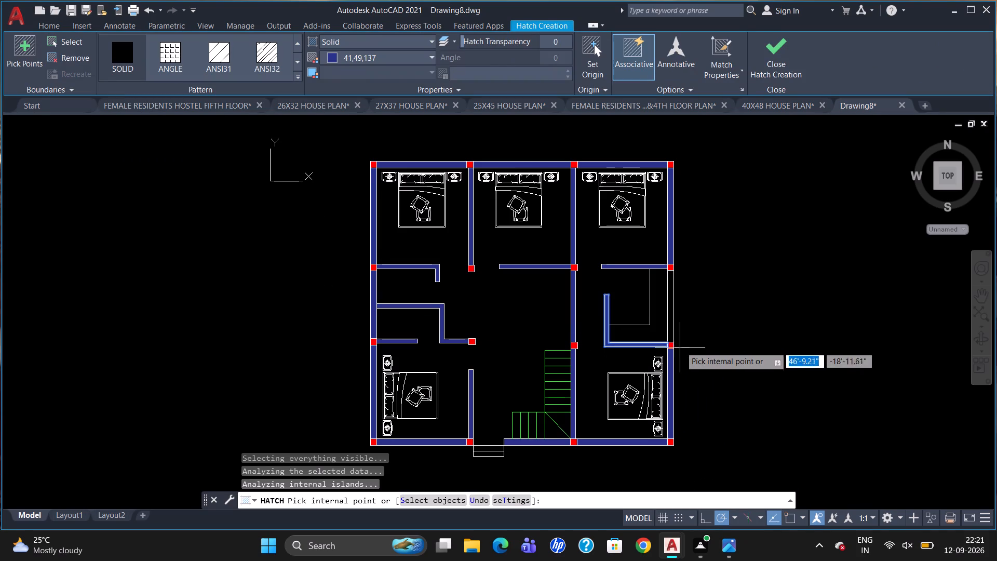
pyautogui.click(673, 327)
pyautogui.press('Escape')
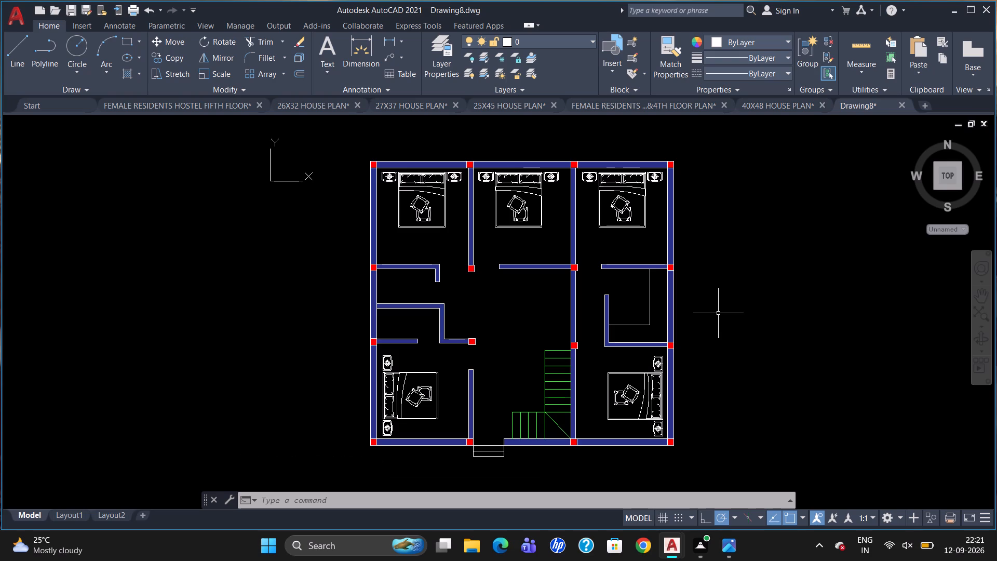
# Hatch the L-shaped counter strip in the room below the upper right bedroom with the AR-CONC pattern in ByLayer colour.
pyautogui.click(134, 76)
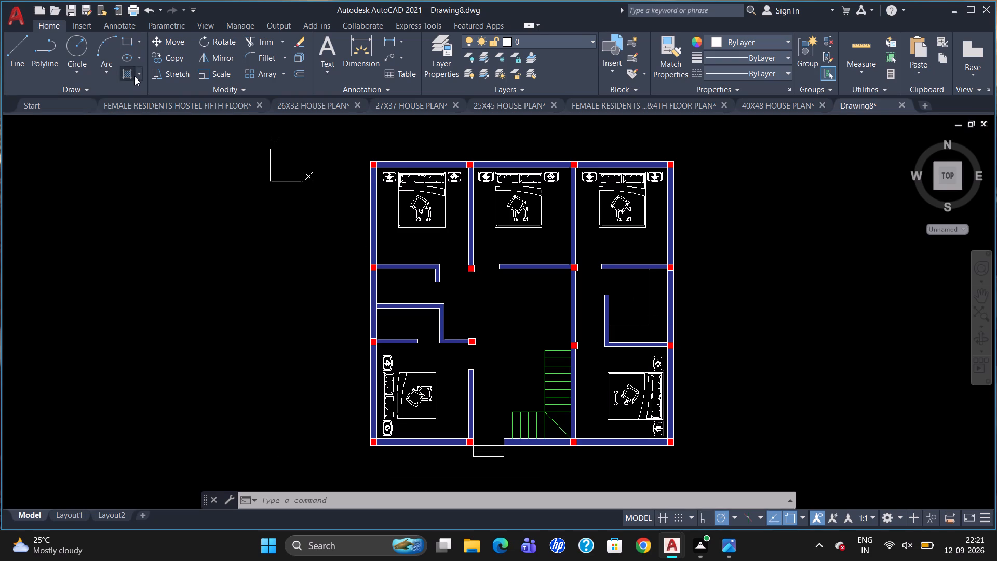
pyautogui.click(376, 57)
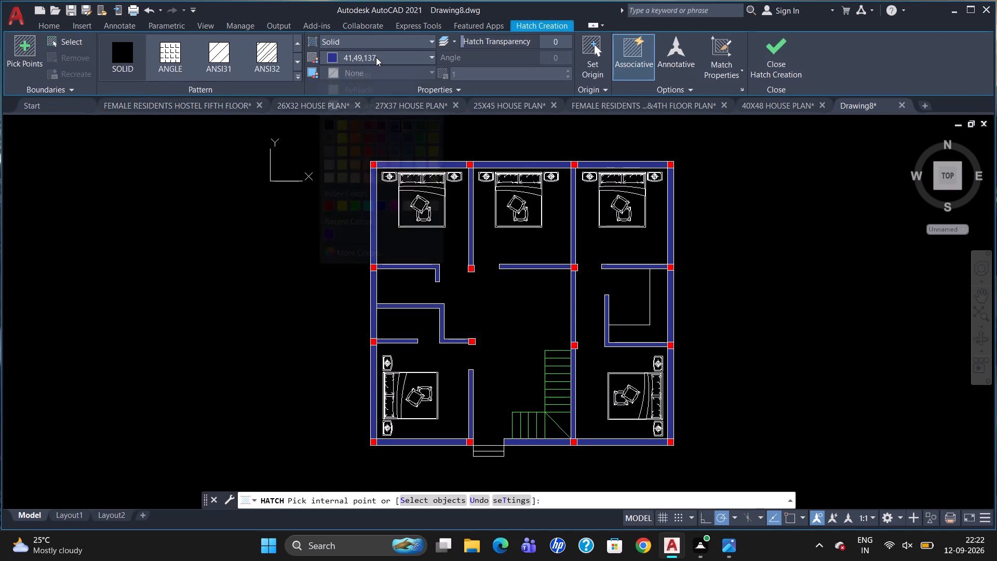
pyautogui.click(275, 127)
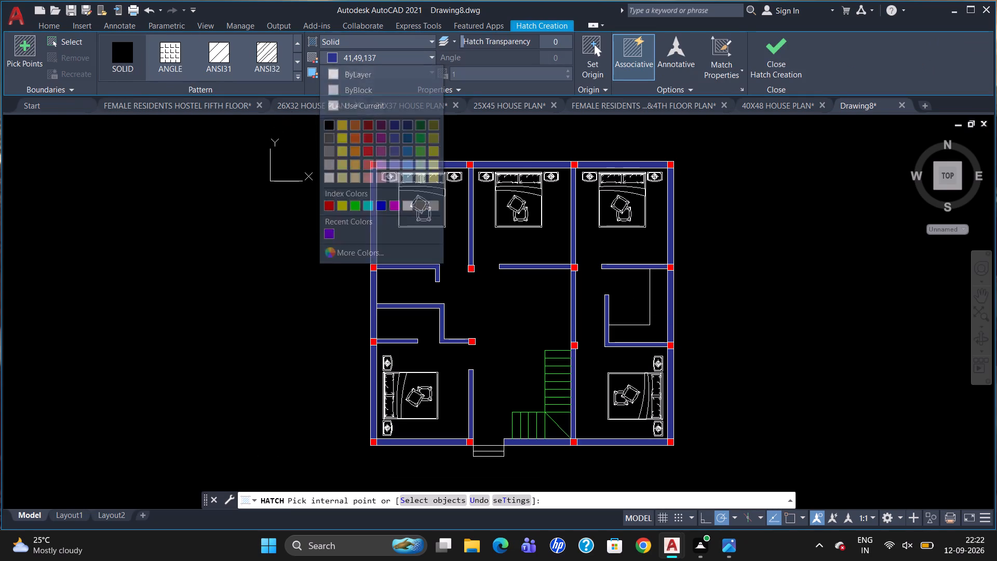
pyautogui.click(371, 43)
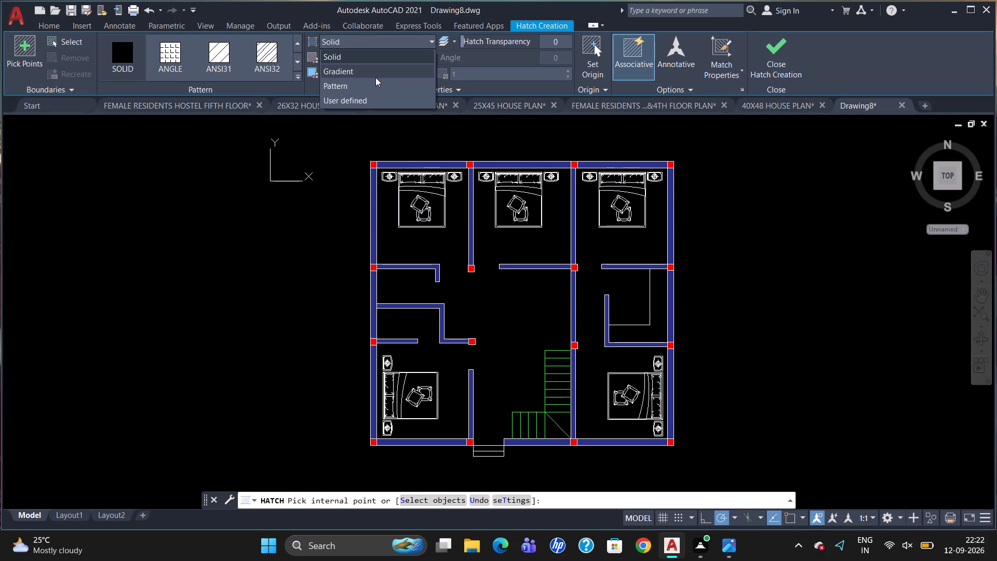
pyautogui.click(376, 88)
pyautogui.click(358, 59)
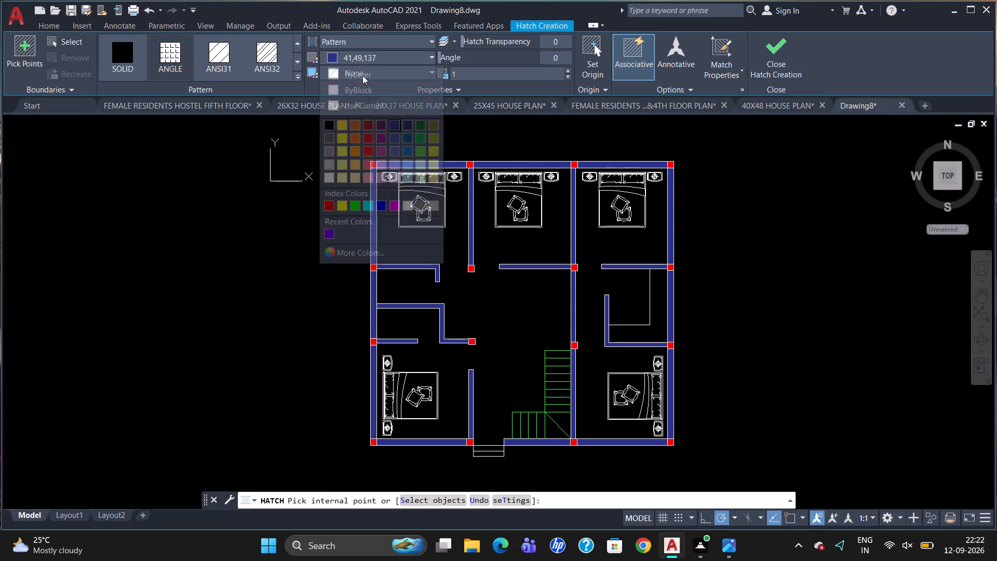
pyautogui.click(369, 76)
pyautogui.click(293, 74)
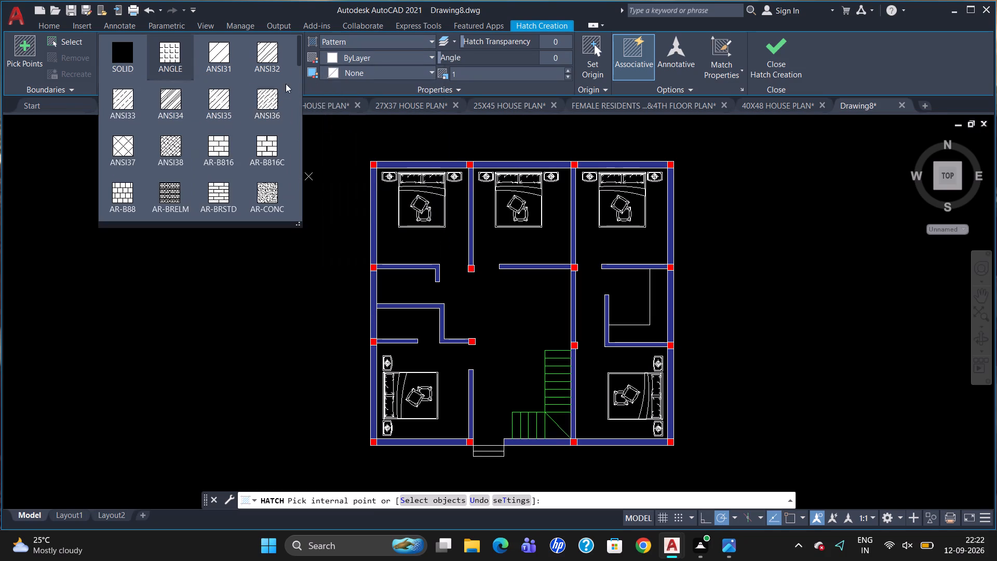
pyautogui.click(263, 191)
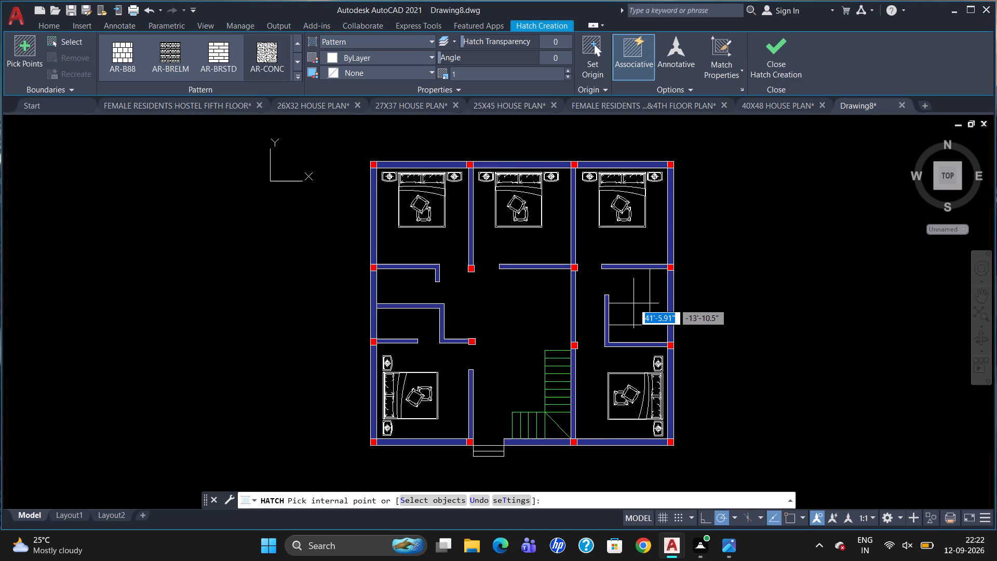
pyautogui.click(638, 336)
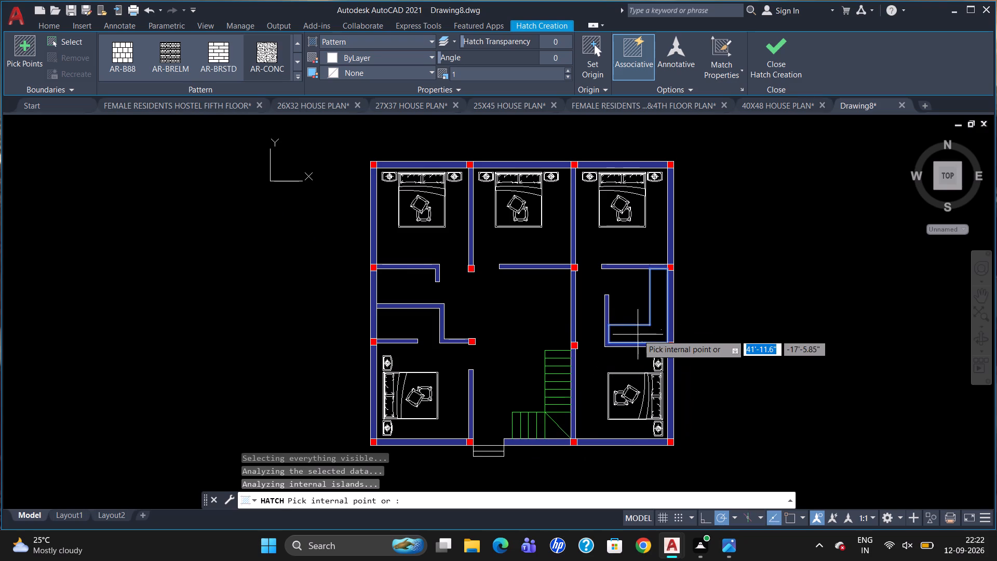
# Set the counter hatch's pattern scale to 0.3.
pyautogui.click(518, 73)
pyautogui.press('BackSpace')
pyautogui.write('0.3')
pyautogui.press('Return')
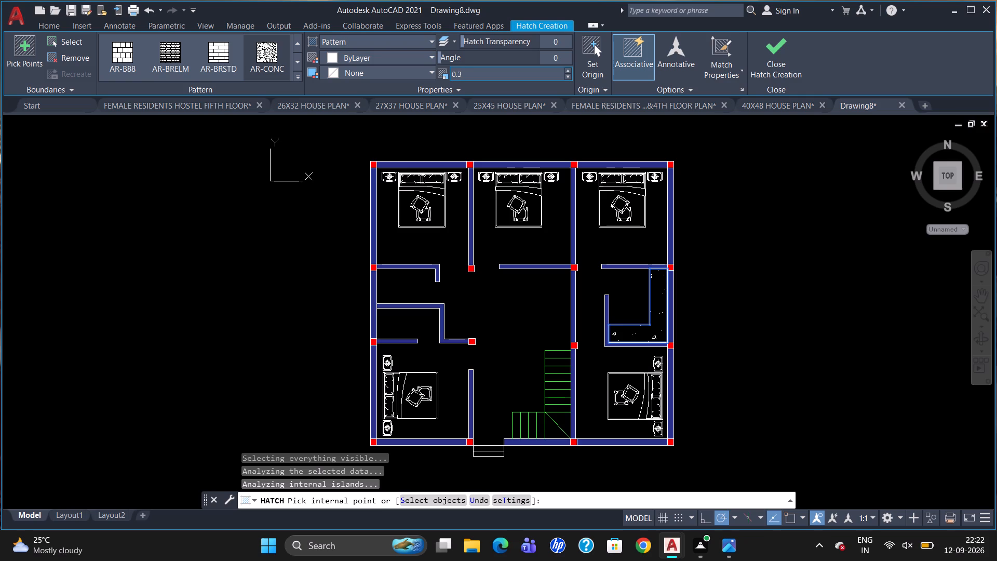
# Set the counter hatch's pattern scale to 0.1 and finish the hatch.
pyautogui.click(489, 71)
pyautogui.press('BackSpace')
pyautogui.press('0')
pyautogui.press('Return')
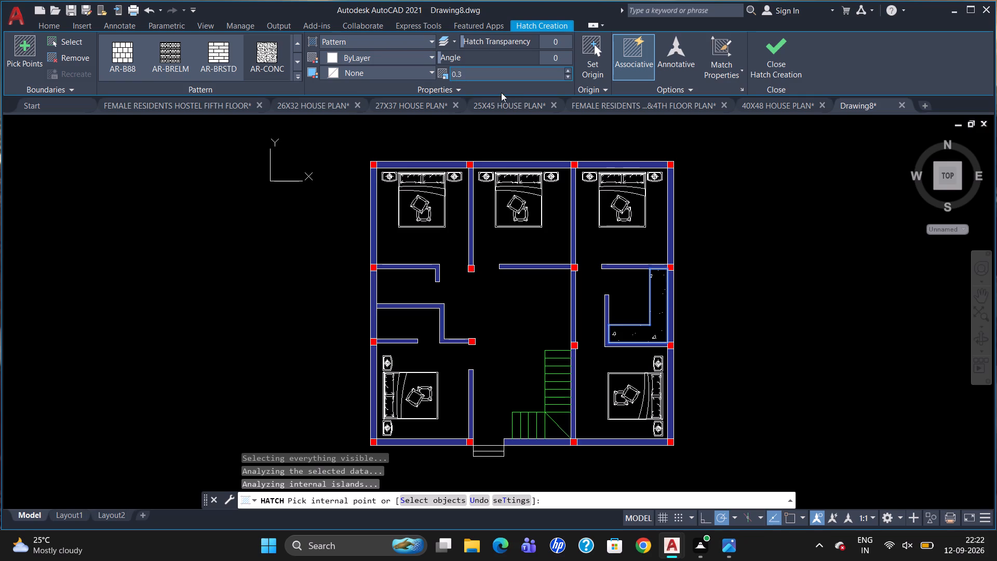
pyautogui.click(500, 82)
pyautogui.click(503, 74)
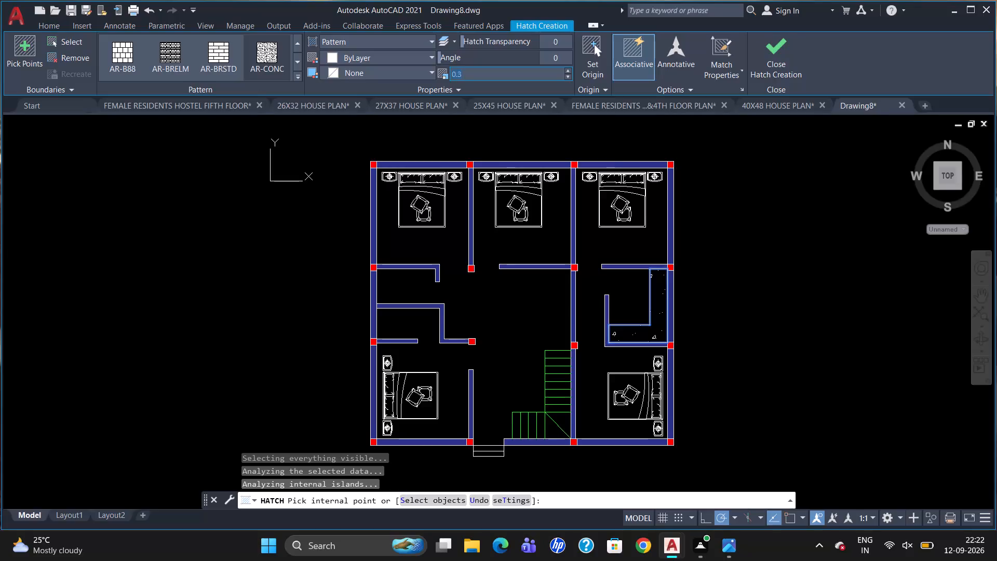
pyautogui.press('BackSpace')
pyautogui.press('o')
pyautogui.press('BackSpace')
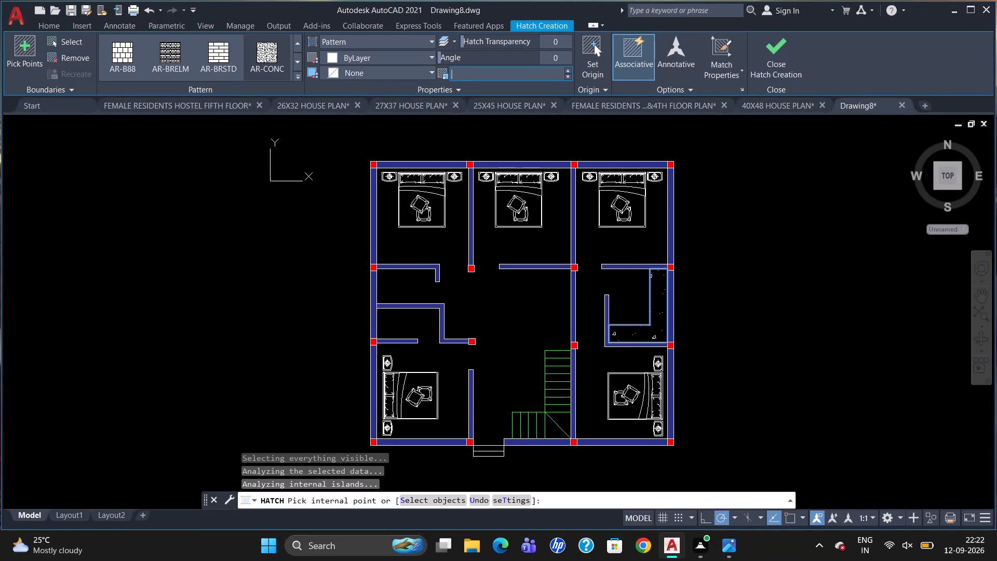
pyautogui.press('0')
pyautogui.press('.')
pyautogui.press('1')
pyautogui.press('Return')
pyautogui.press('Escape')
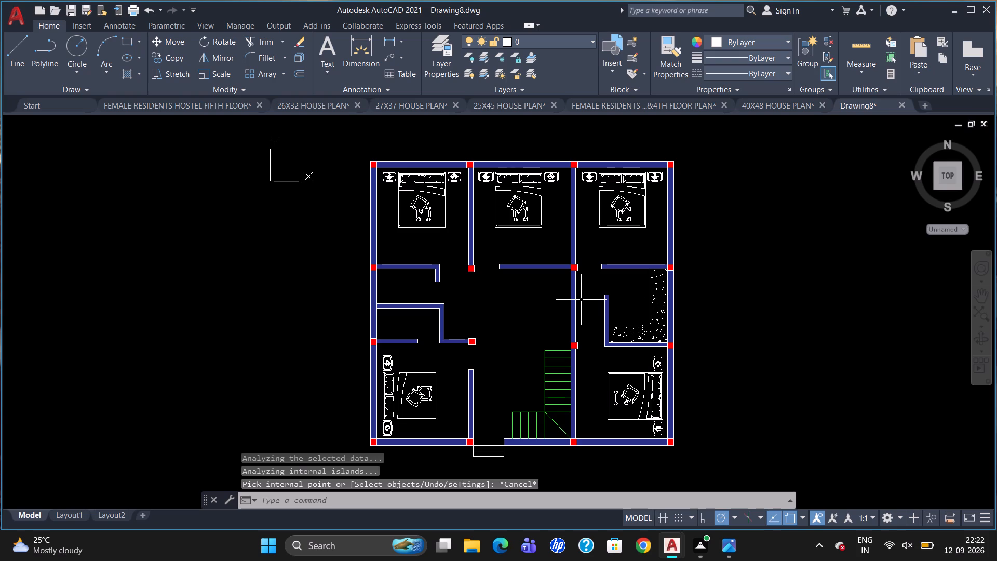
# Add a red multiline text label BEDROOM, 5" high, below the bed in the upper left bedroom.
pyautogui.scroll(-1, 616, 297)
pyautogui.scroll(1, 544, 290)
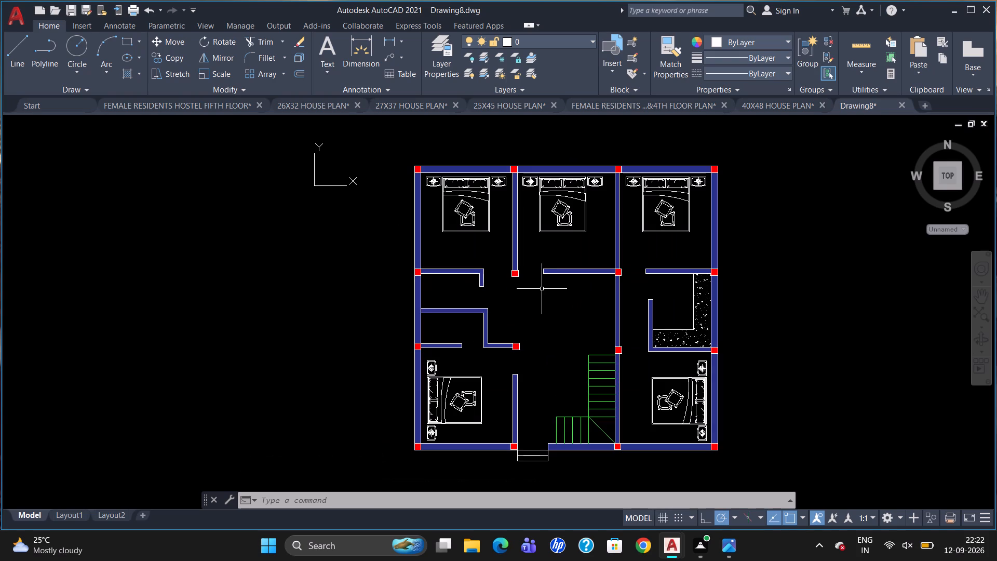
pyautogui.scroll(-1, 582, 313)
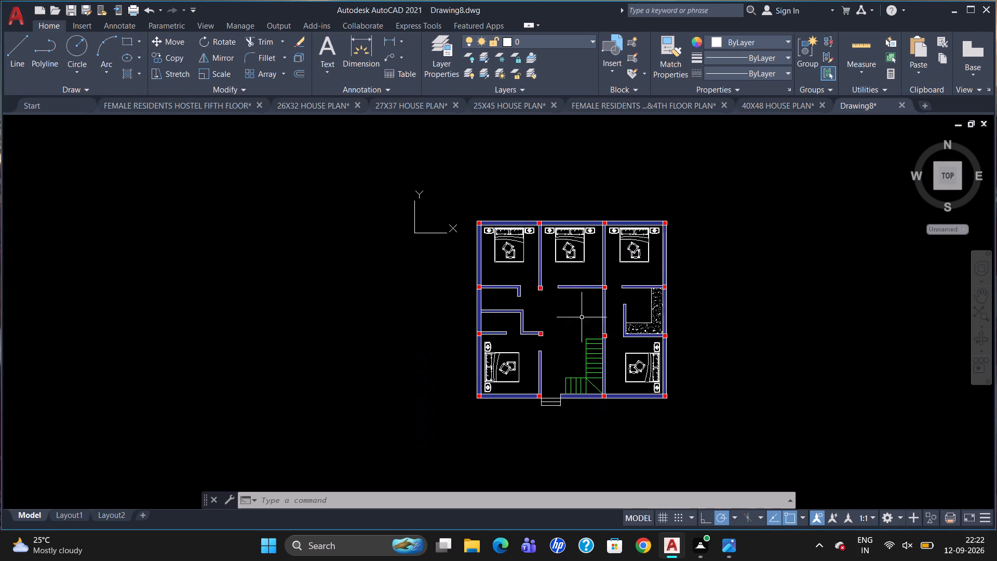
pyautogui.scroll(2, 508, 272)
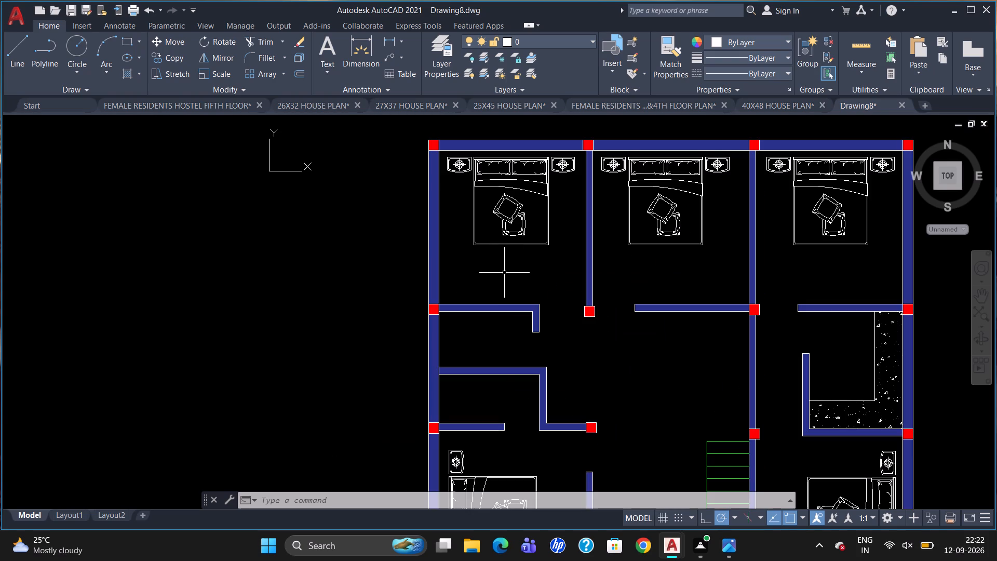
pyautogui.press('t')
pyautogui.press('Return')
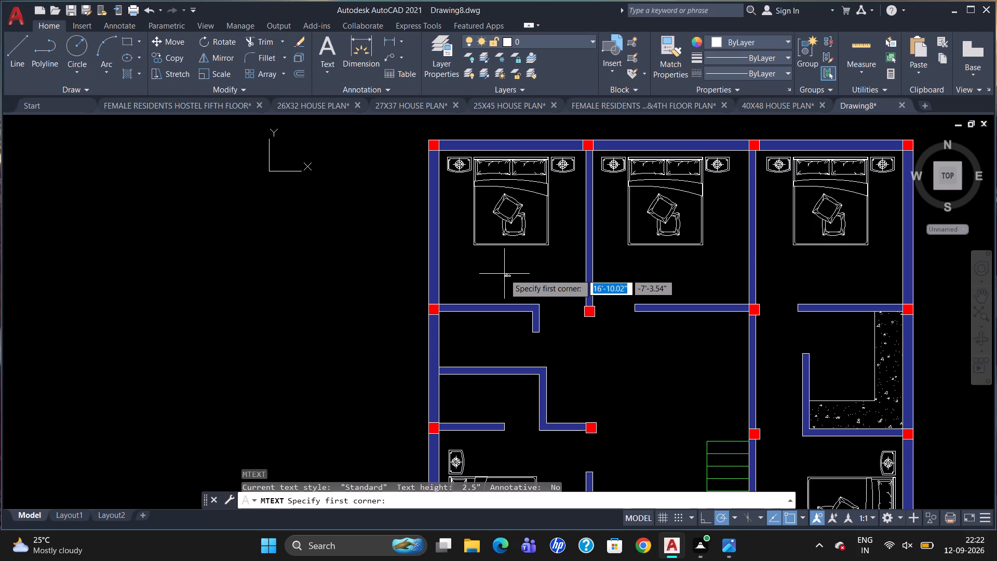
pyautogui.moveTo(467, 264); pyautogui.dragTo(476, 278)
pyautogui.click(551, 284)
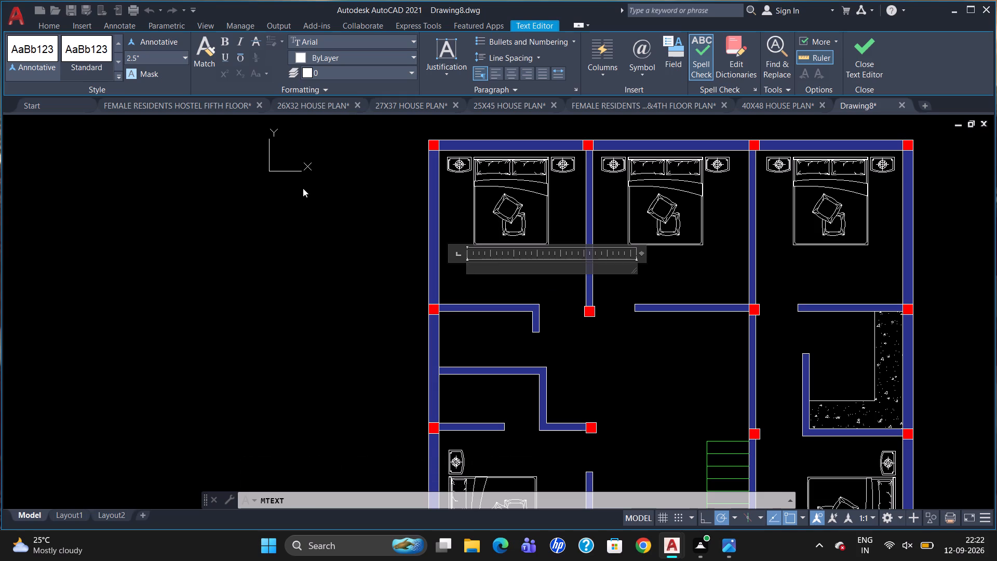
pyautogui.click(173, 57)
pyautogui.press('BackSpace')
pyautogui.press('5')
pyautogui.press('Return')
pyautogui.click(321, 63)
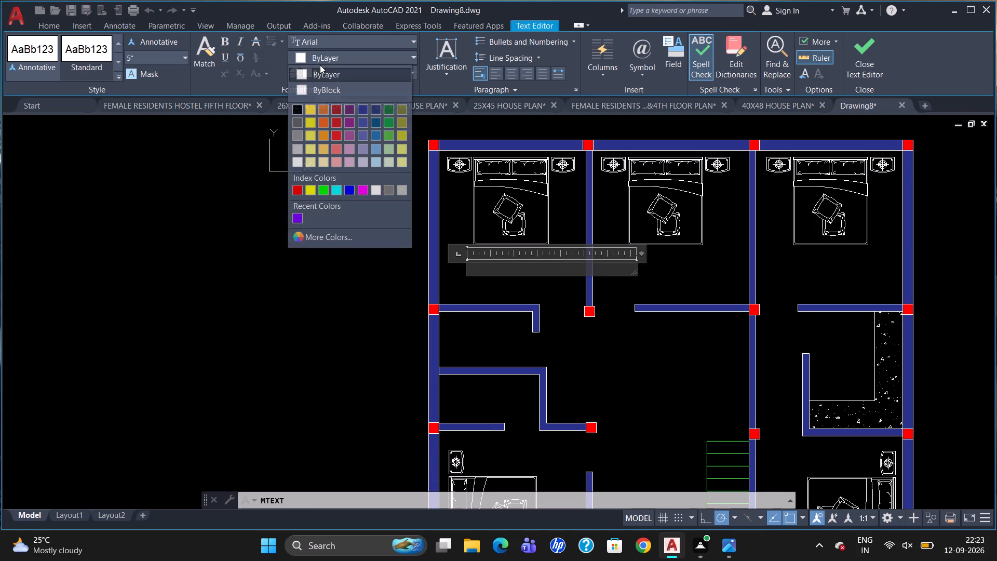
pyautogui.click(295, 193)
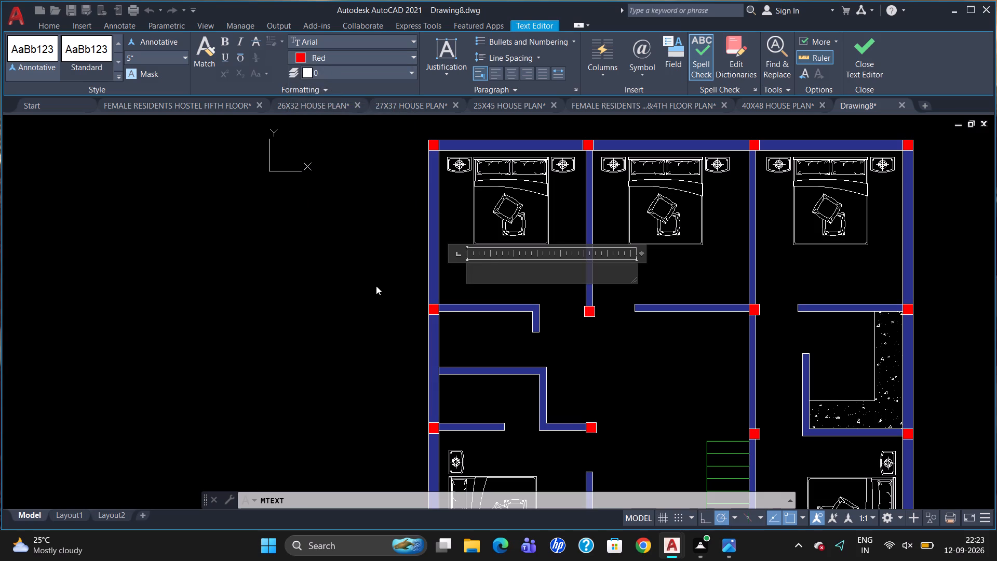
pyautogui.write('BEDT')
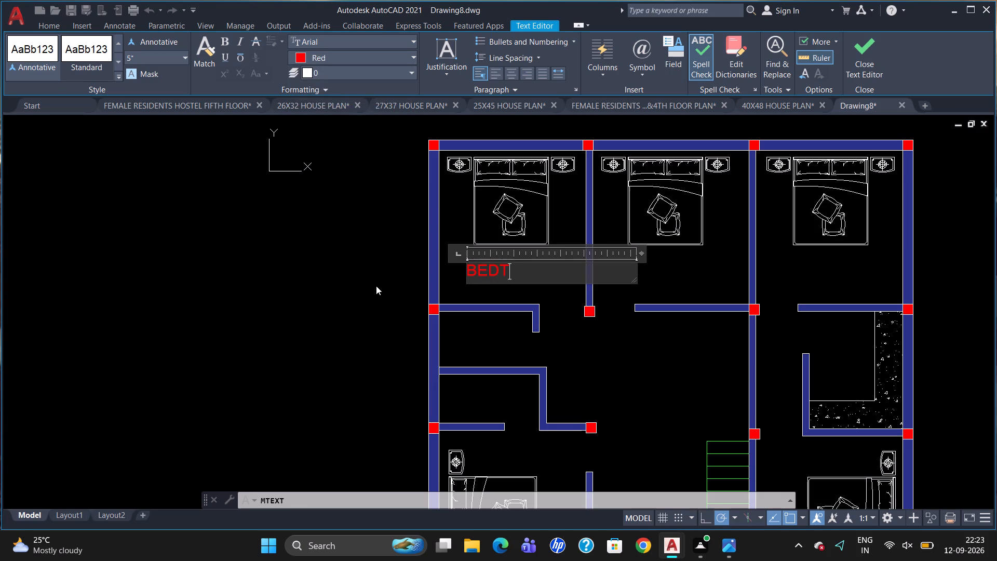
pyautogui.press('BackSpace')
pyautogui.write('ROOM')
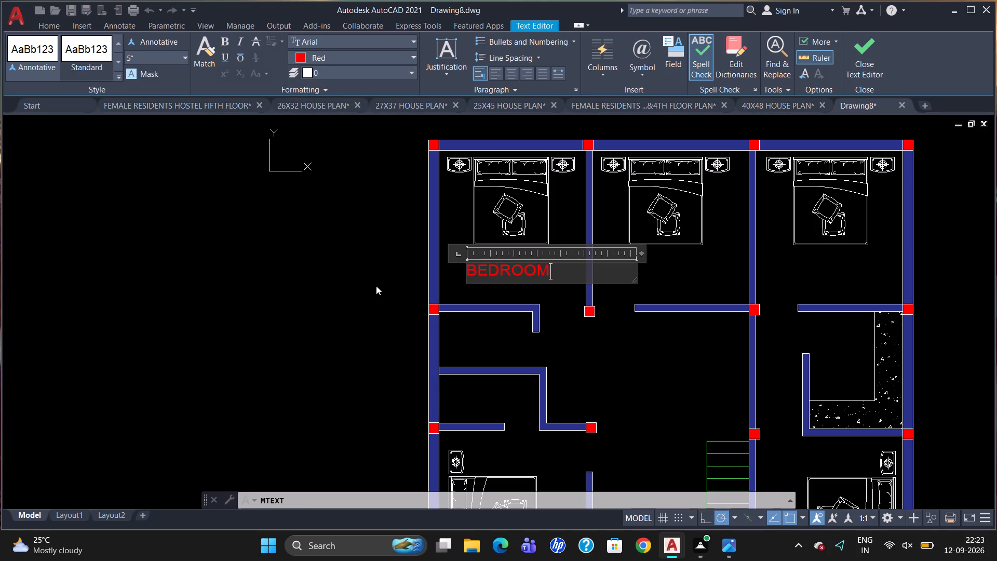
pyautogui.click(387, 314)
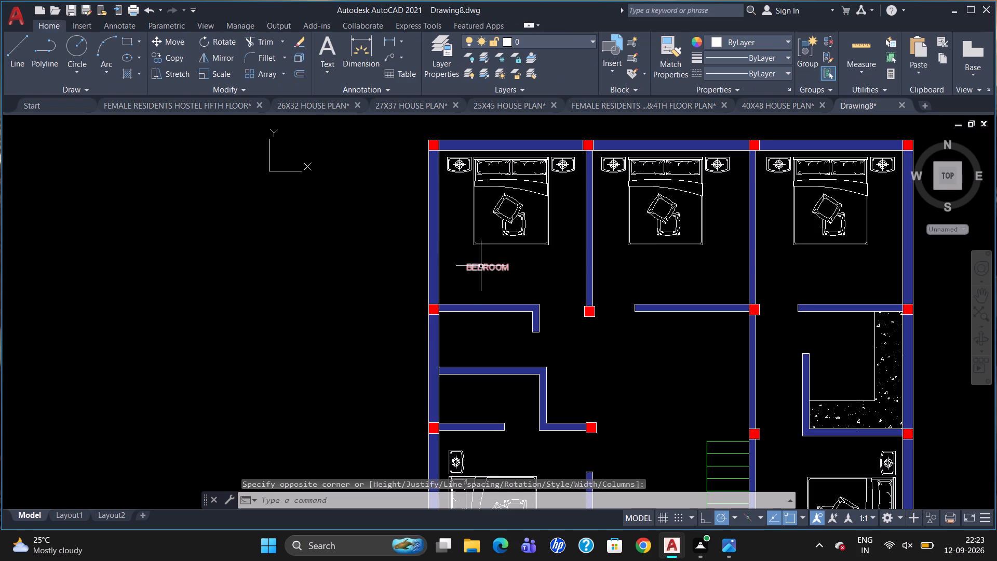
# Move the upper left BEDROOM label slightly up and to the right, nearer the middle beneath the bed.
pyautogui.click(481, 266)
pyautogui.scroll(3, 480, 266)
pyautogui.click(428, 257)
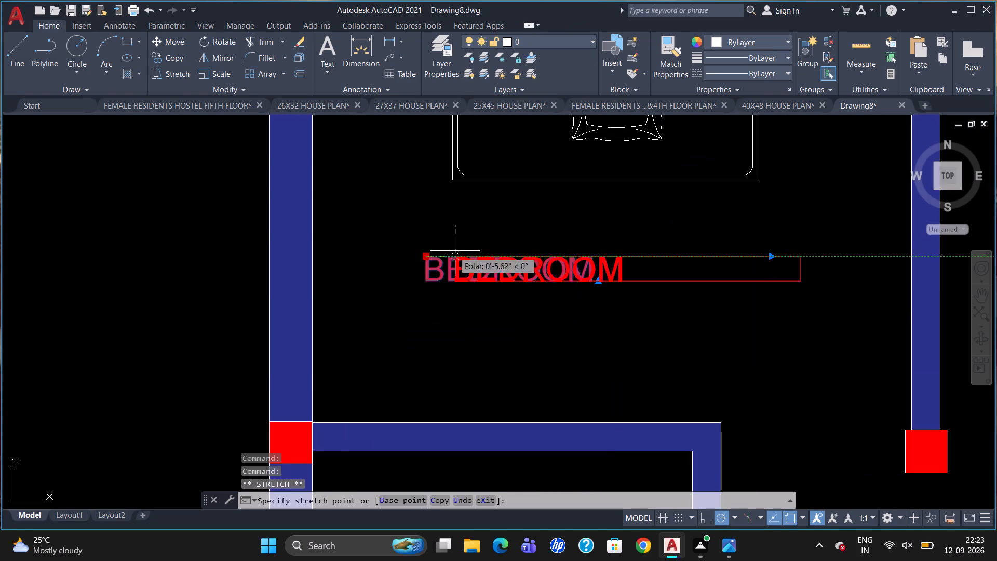
pyautogui.click(482, 237)
pyautogui.press('Escape')
pyautogui.scroll(-3, 426, 275)
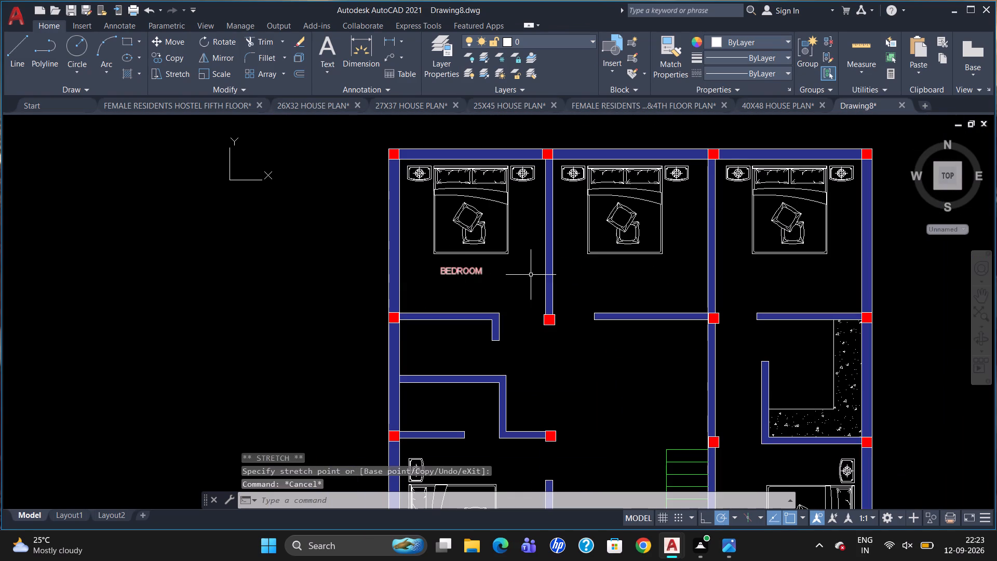
# Add a red multiline text label BEDROOM, 5" high, below the bed in the upper middle bedroom.
pyautogui.press('t')
pyautogui.press('Return')
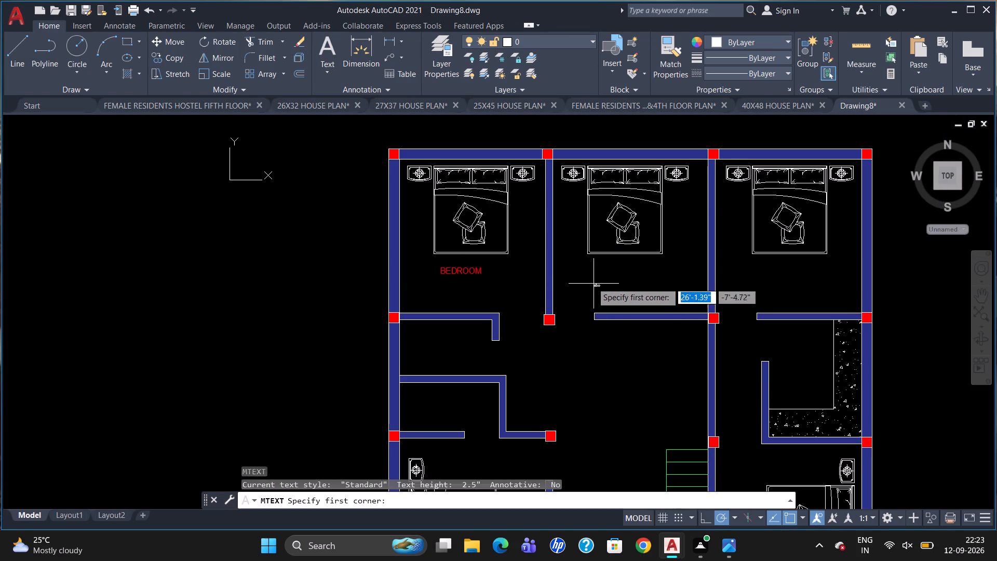
pyautogui.moveTo(584, 273); pyautogui.dragTo(590, 276)
pyautogui.click(671, 282)
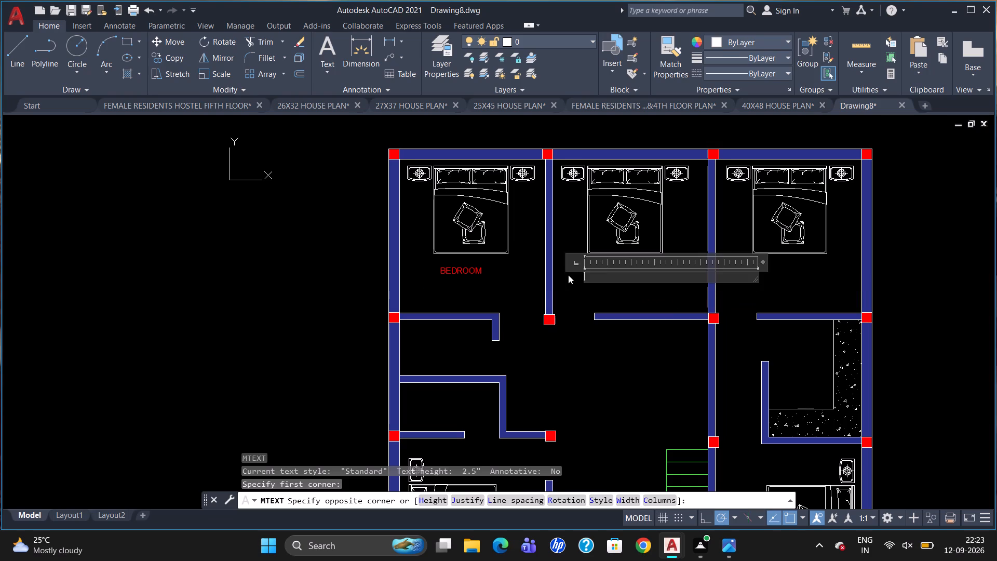
pyautogui.click(166, 57)
pyautogui.press('BackSpace')
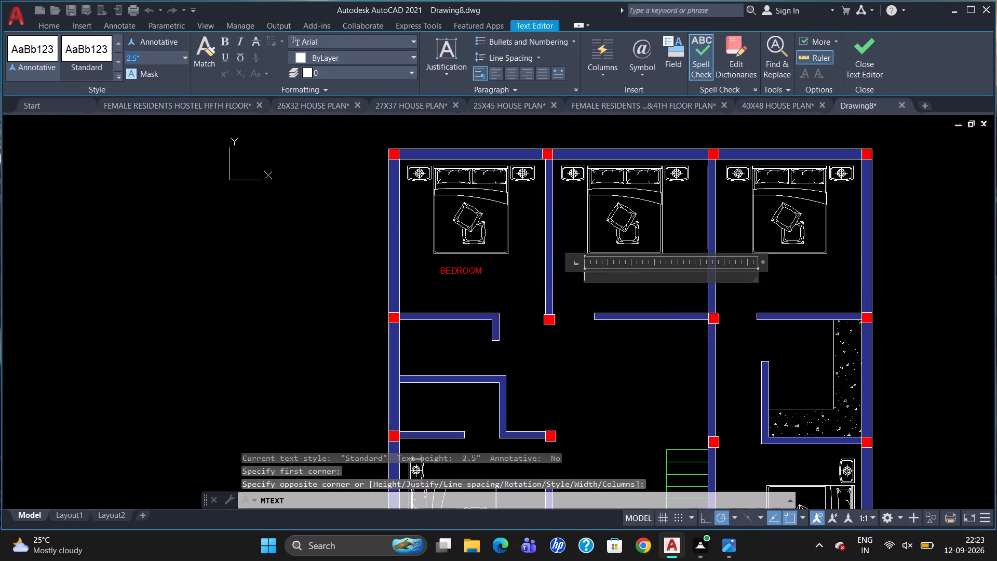
pyautogui.press('5')
pyautogui.press('Return')
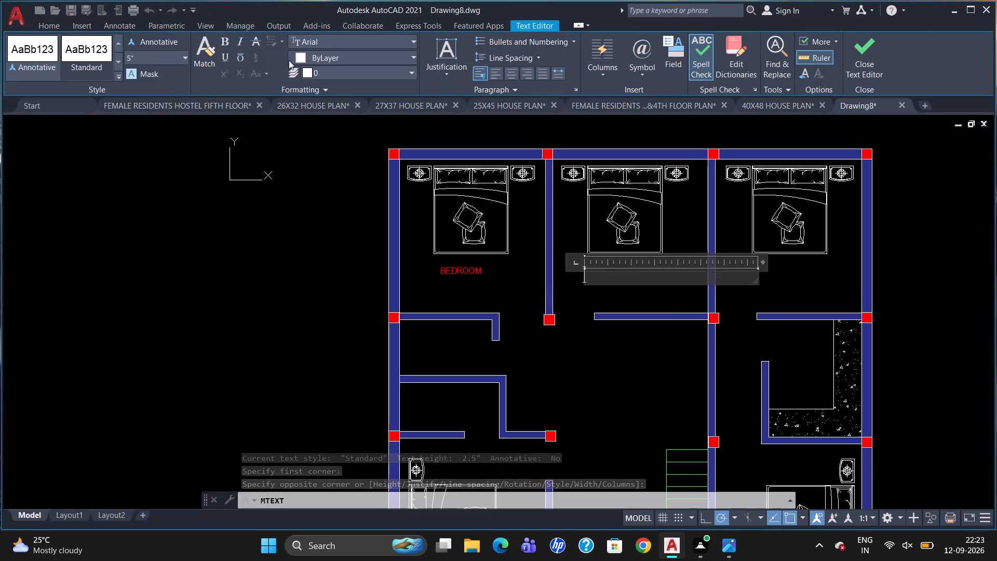
pyautogui.click(302, 53)
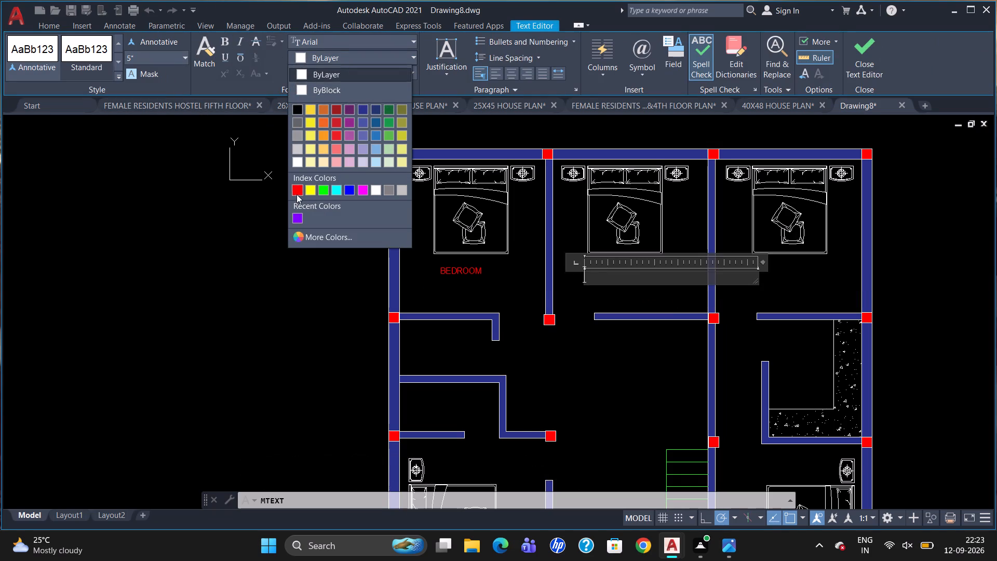
pyautogui.click(298, 194)
pyautogui.press('b')
pyautogui.write('EDROO')
pyautogui.press('m')
pyautogui.click(438, 277)
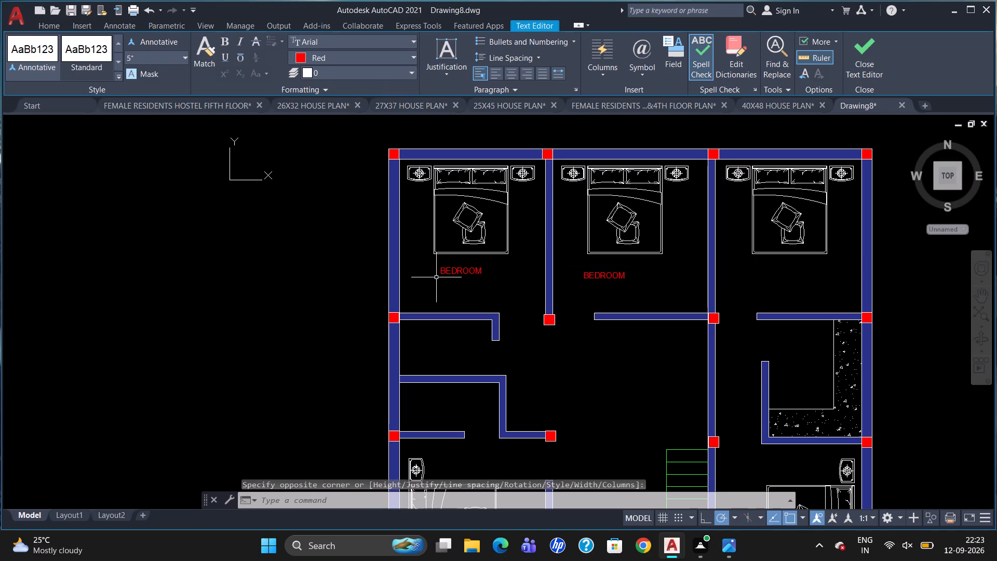
# Add a red multiline text label BEDROOM, 5" high, below the bed in the upper right bedroom.
pyautogui.press('t')
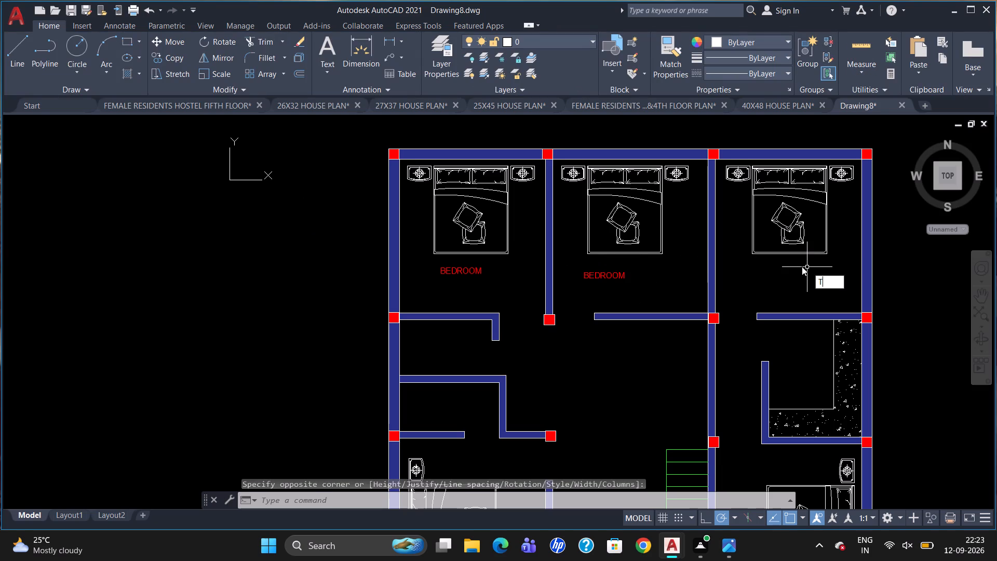
pyautogui.press('Return')
pyautogui.moveTo(751, 275); pyautogui.dragTo(755, 284)
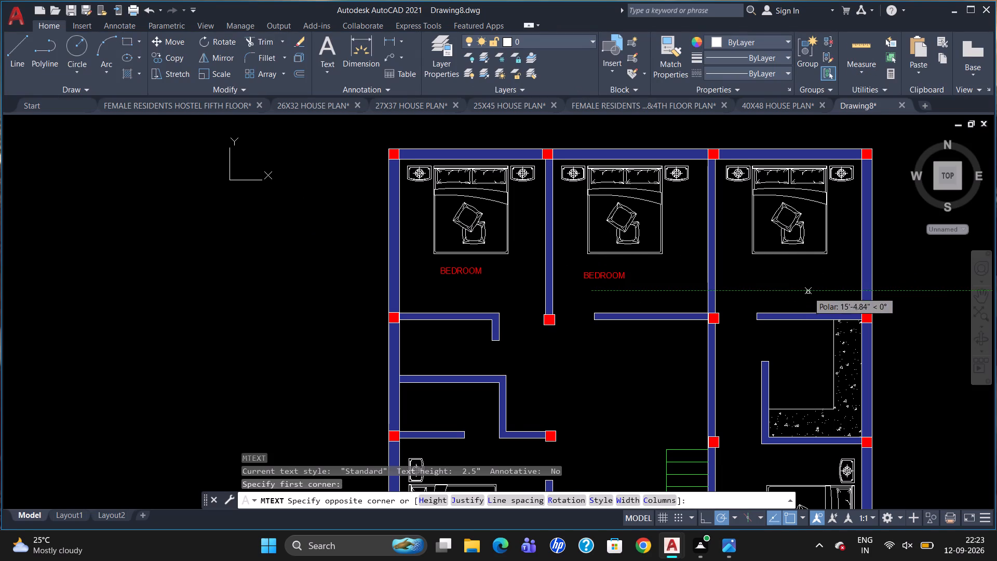
pyautogui.click(813, 291)
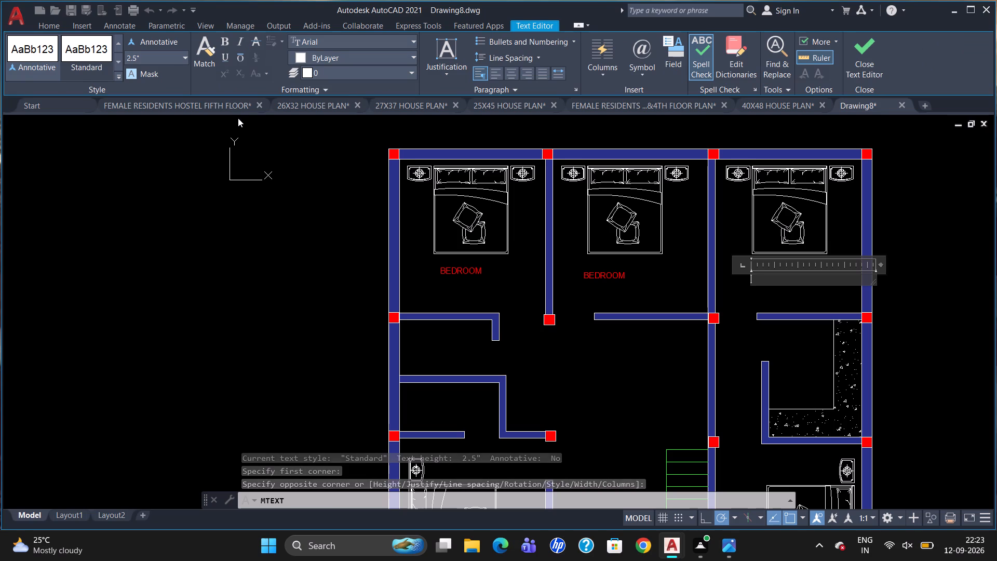
pyautogui.click(153, 61)
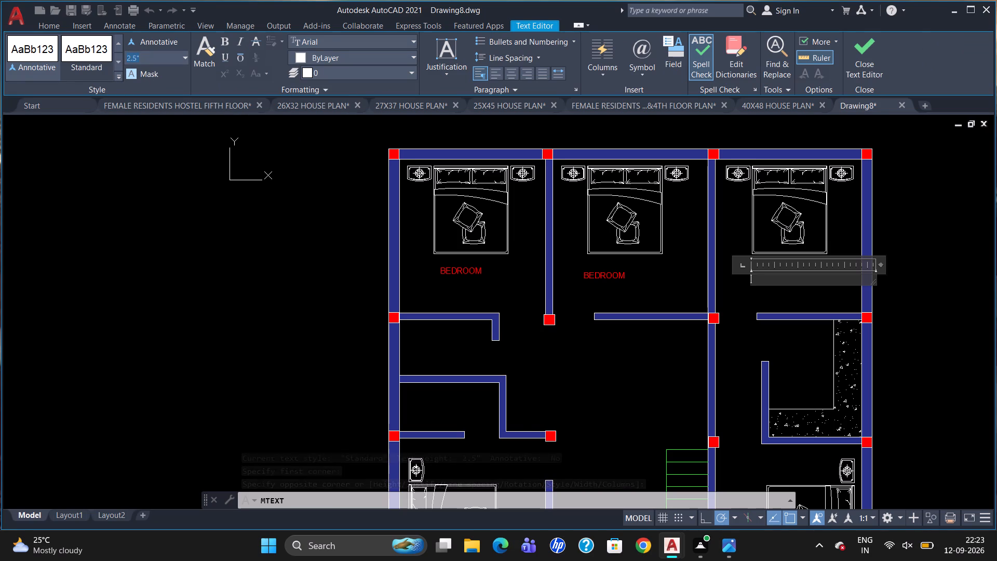
pyautogui.press('BackSpace')
pyautogui.press('5')
pyautogui.press('Return')
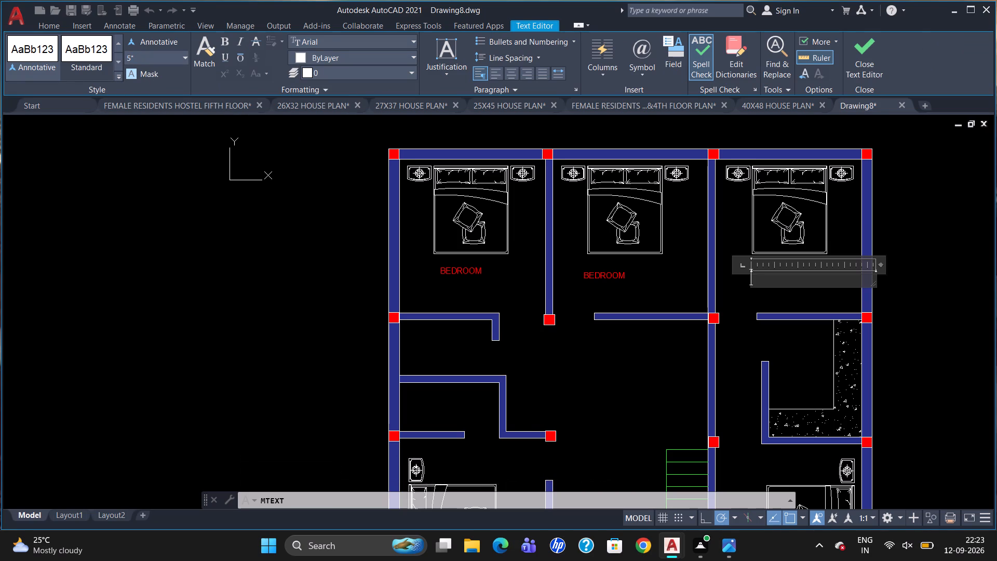
pyautogui.click(331, 57)
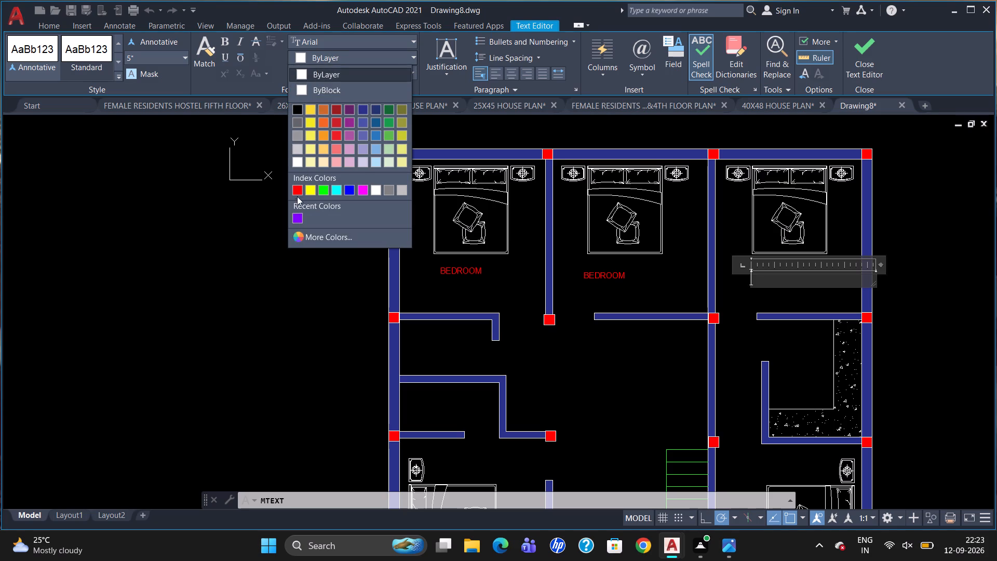
pyautogui.click(297, 191)
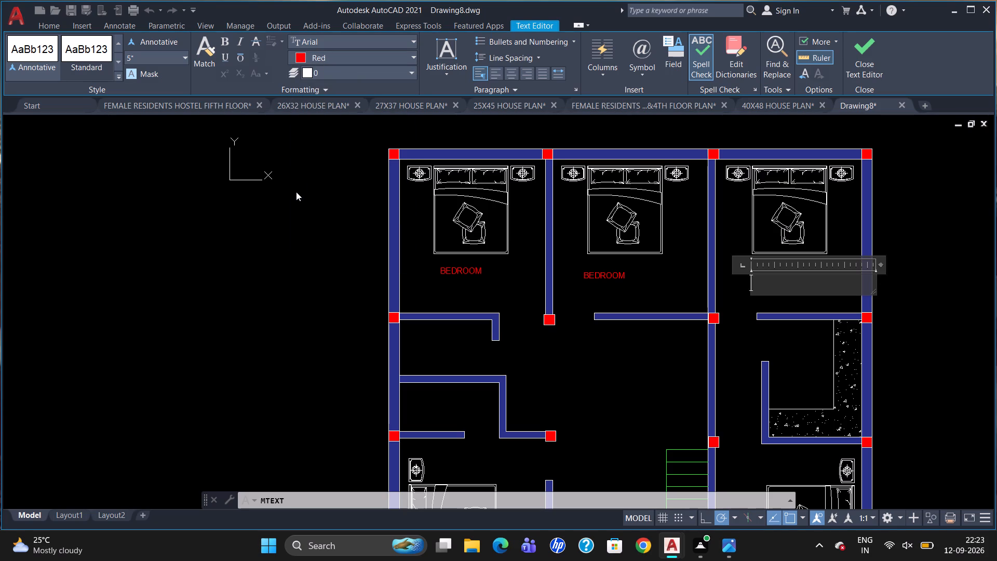
pyautogui.write('BE')
pyautogui.write('DROOM')
pyautogui.click(496, 310)
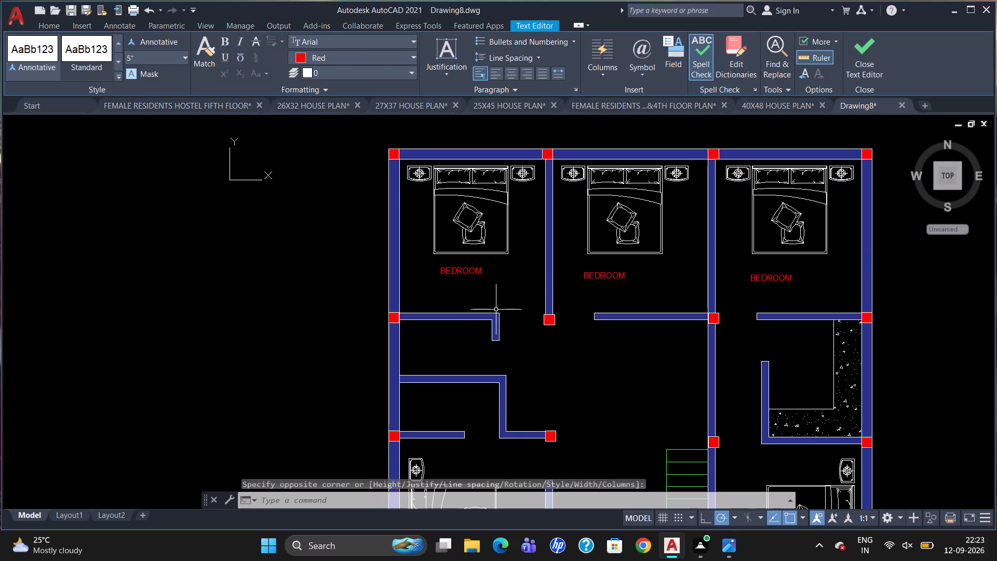
# Add a red multiline text label KTN, 5" high, in the open floor area of the room with the concrete-hatched counter.
pyautogui.scroll(-1, 641, 217)
pyautogui.scroll(1, 764, 318)
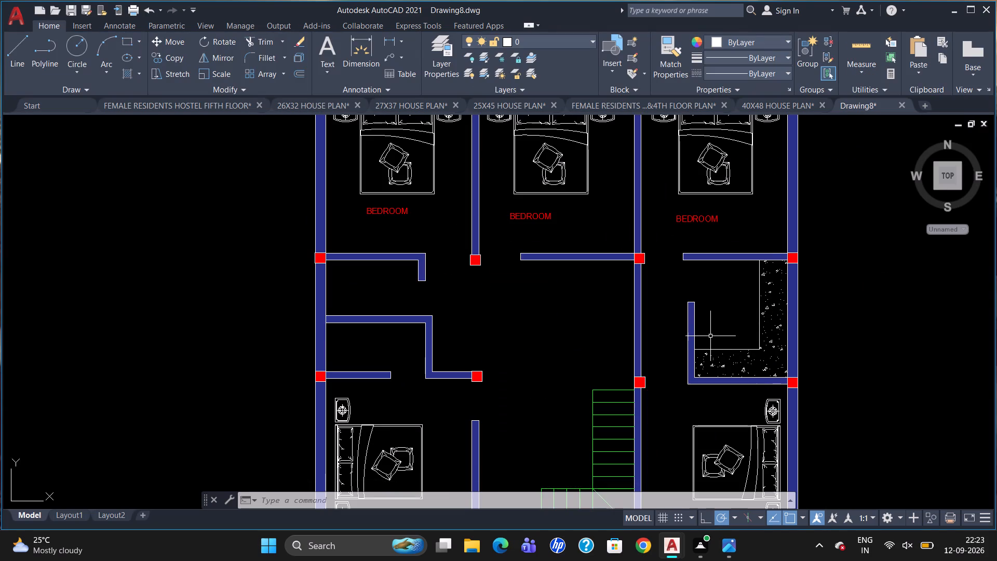
pyautogui.press('t')
pyautogui.press('Return')
pyautogui.scroll(1, 708, 327)
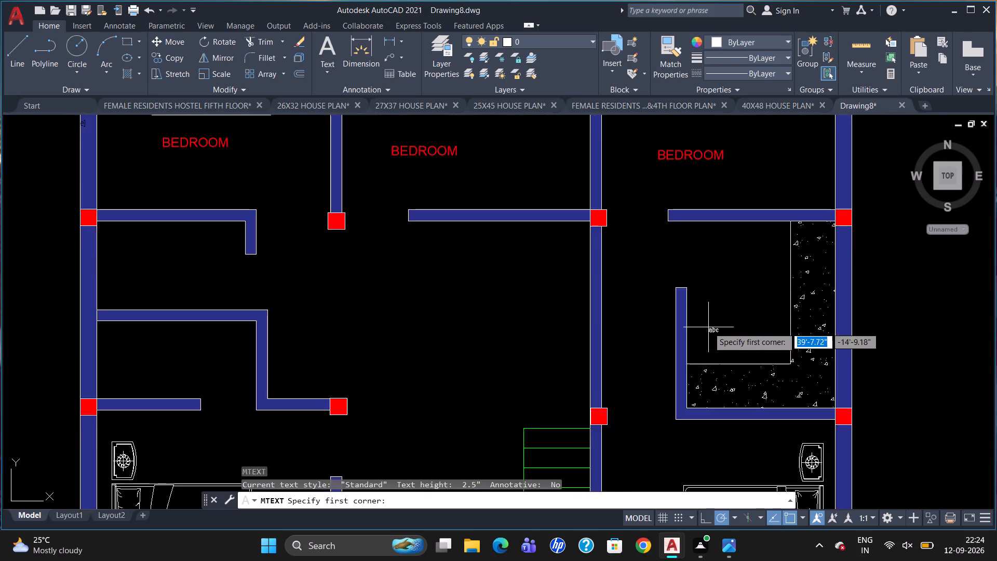
pyautogui.scroll(1, 708, 327)
pyautogui.moveTo(698, 245); pyautogui.dragTo(708, 270)
pyautogui.click(789, 290)
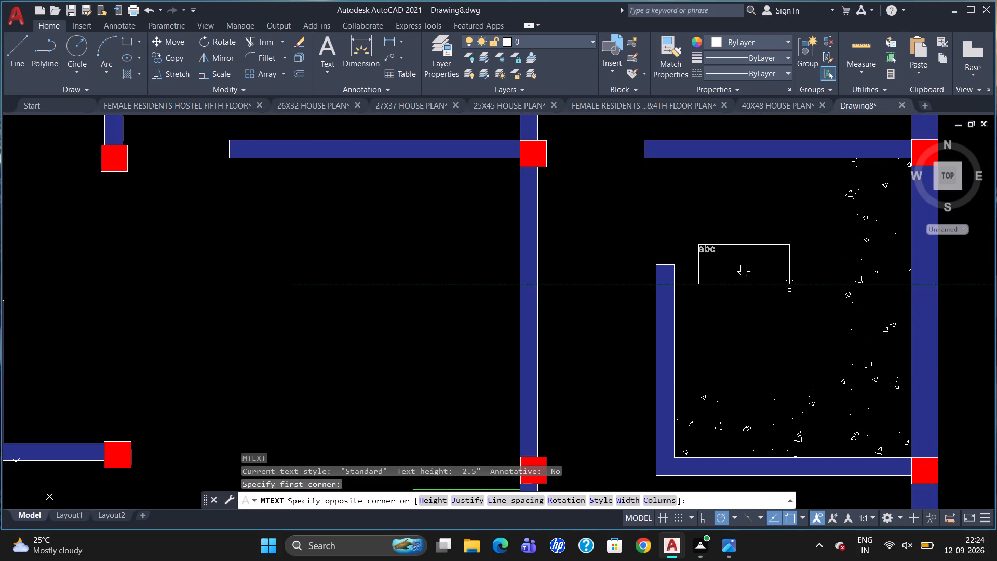
pyautogui.click(349, 59)
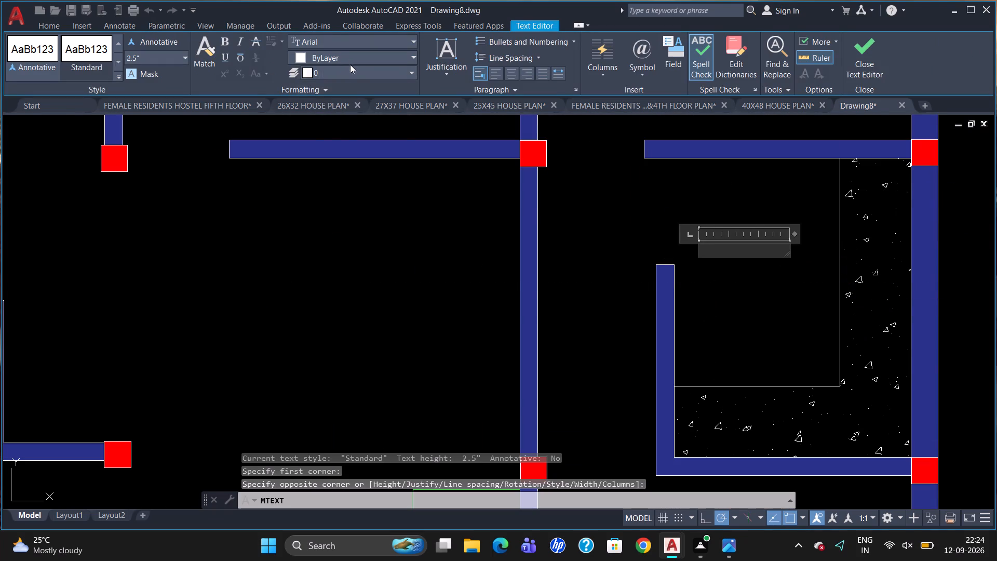
pyautogui.click(295, 189)
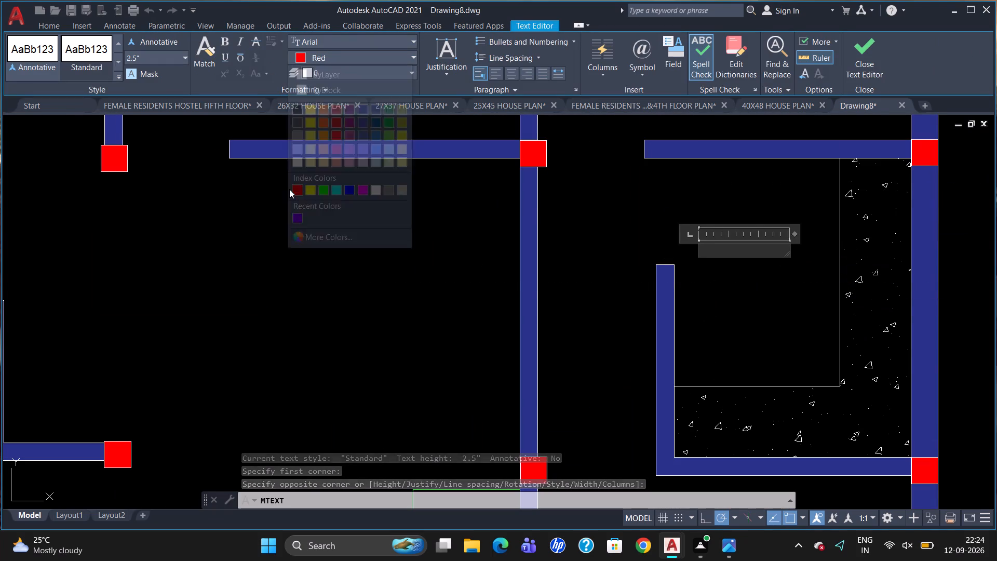
pyautogui.click(158, 56)
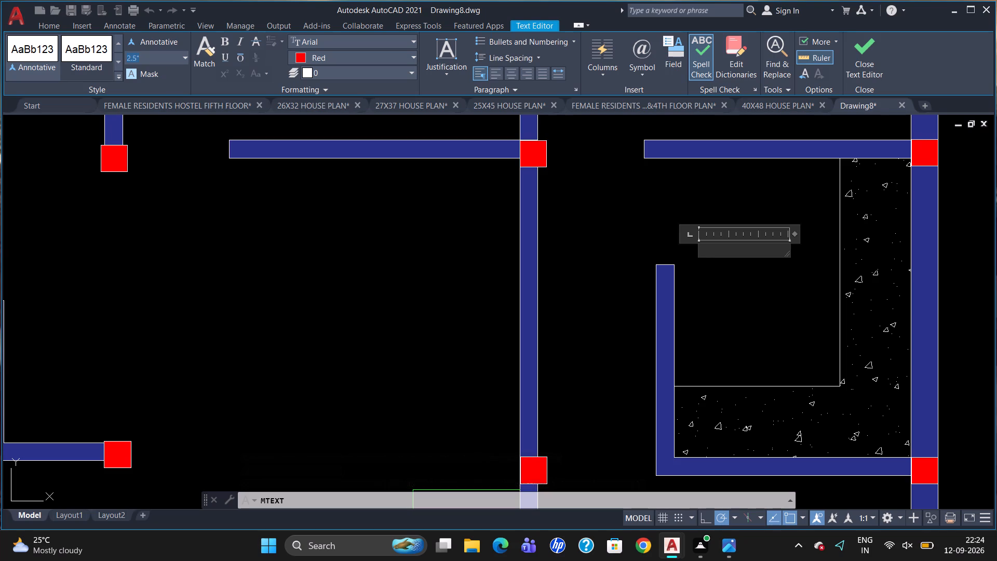
pyautogui.press('BackSpace')
pyautogui.press('5')
pyautogui.press('Return')
pyautogui.write('KT')
pyautogui.press('n')
pyautogui.click(557, 256)
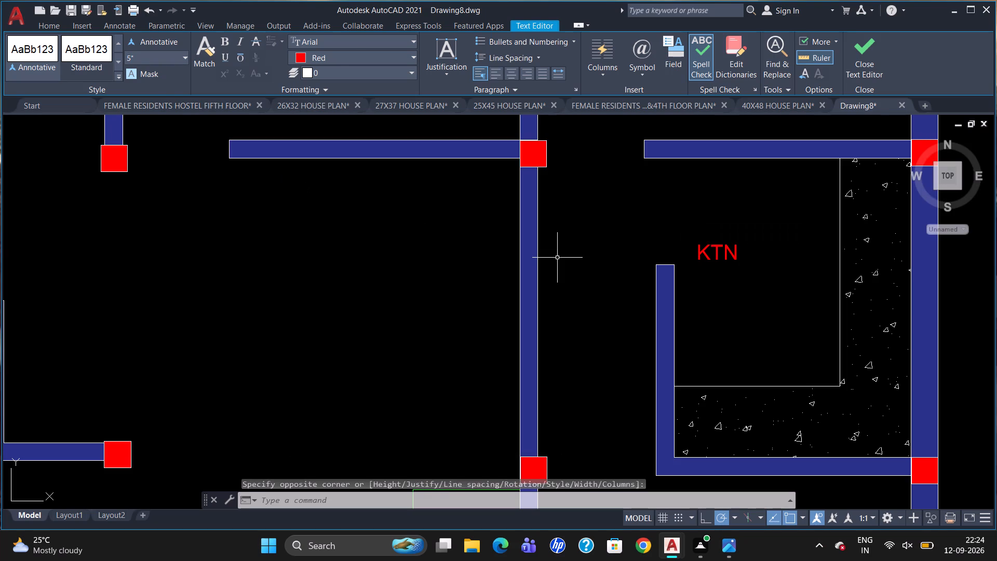
# Move the KTN label about 8" horizontally to the right, nearer the middle of the kitchen floor.
pyautogui.click(723, 252)
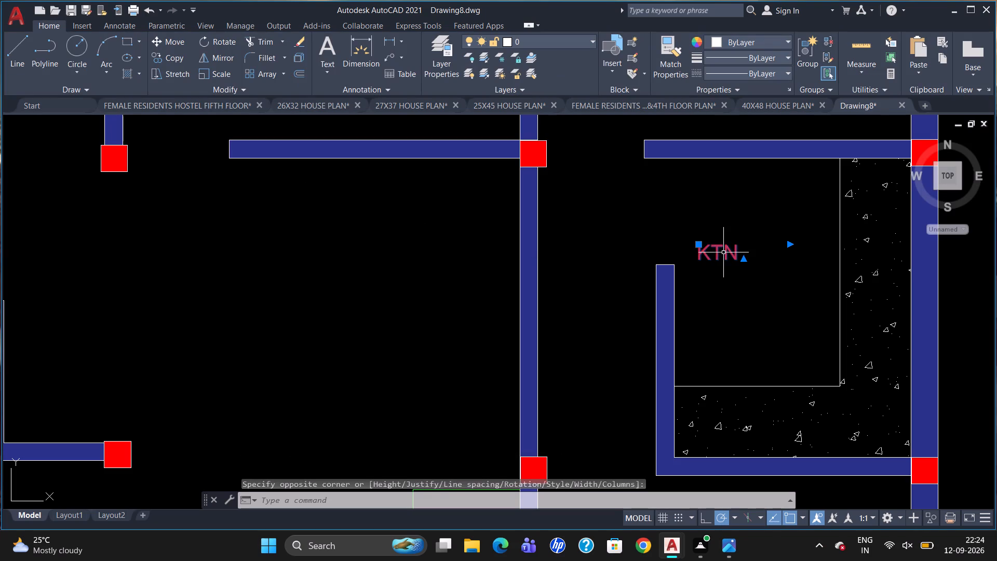
pyautogui.click(700, 248)
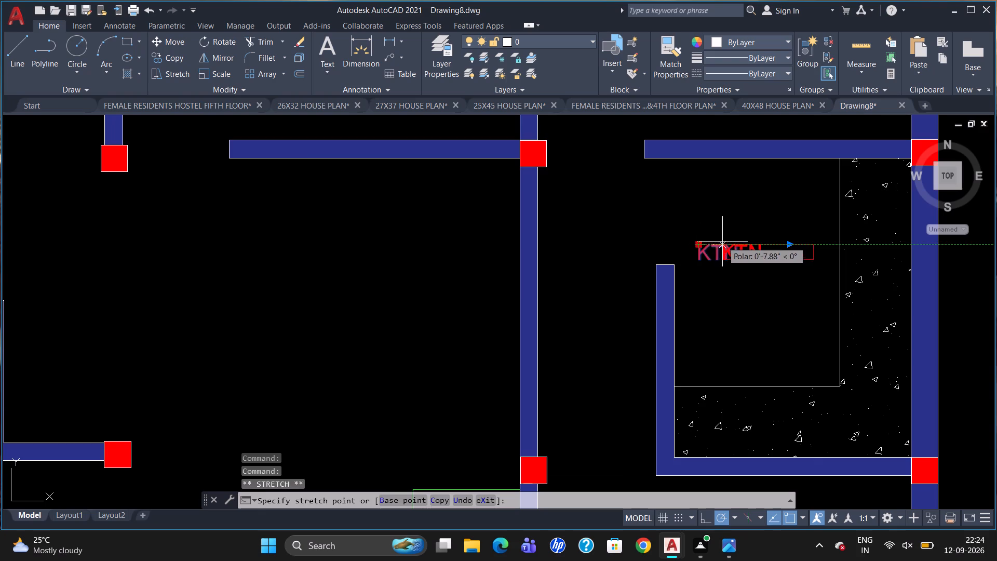
pyautogui.click(722, 242)
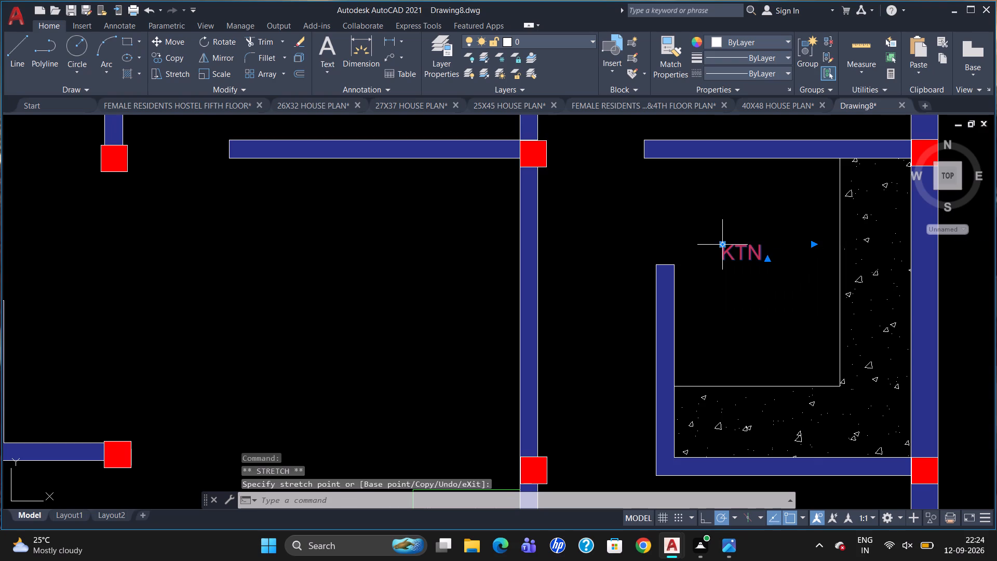
pyautogui.press('Escape')
# Add a red multiline text label HALL/DINING, 5" high, in the central hall above the staircase.
pyautogui.scroll(-1, 705, 288)
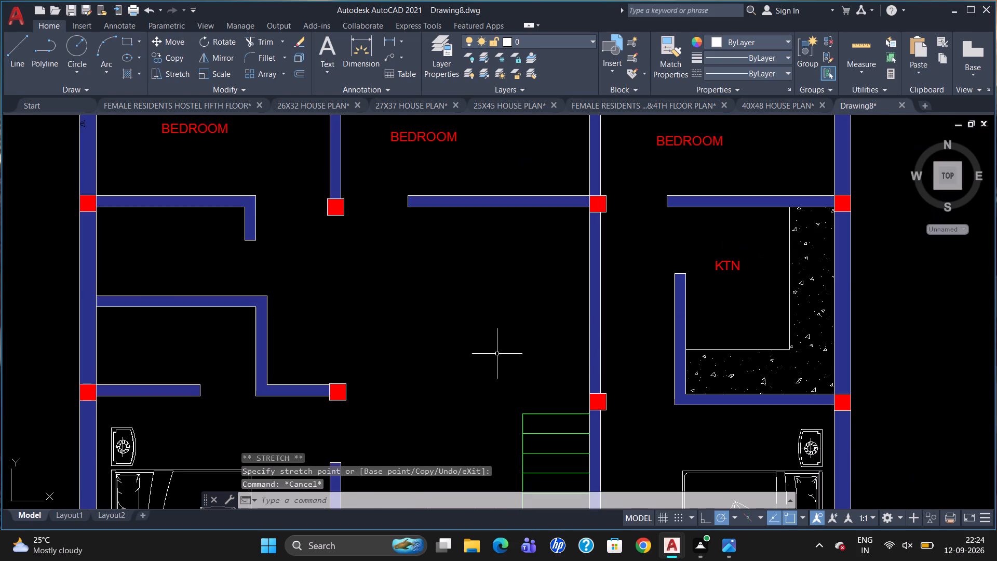
pyautogui.scroll(1, 503, 354)
pyautogui.scroll(-2, 507, 354)
pyautogui.press('t')
pyautogui.press('Return')
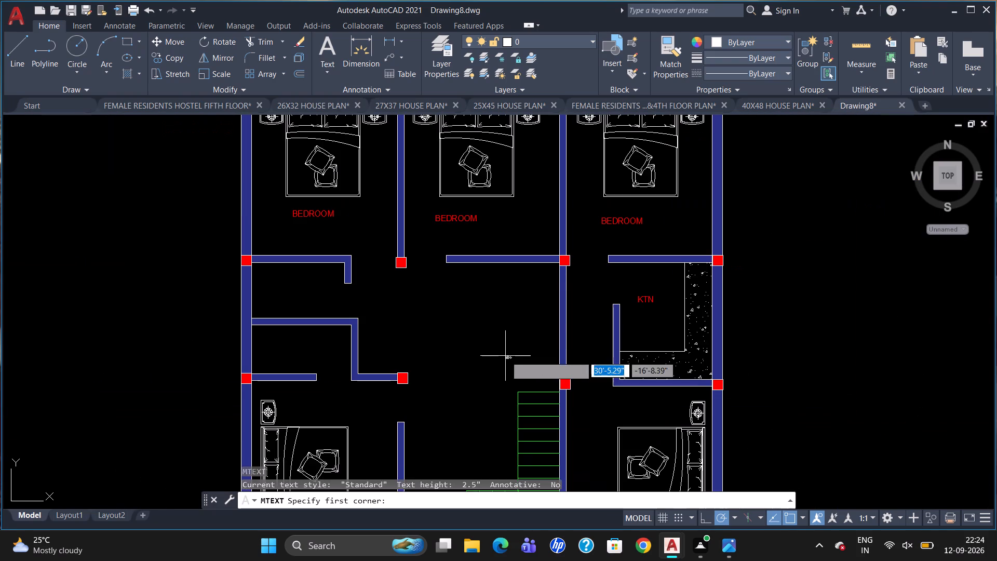
pyautogui.scroll(-2, 527, 345)
pyautogui.scroll(3, 486, 346)
pyautogui.moveTo(484, 303); pyautogui.dragTo(497, 336)
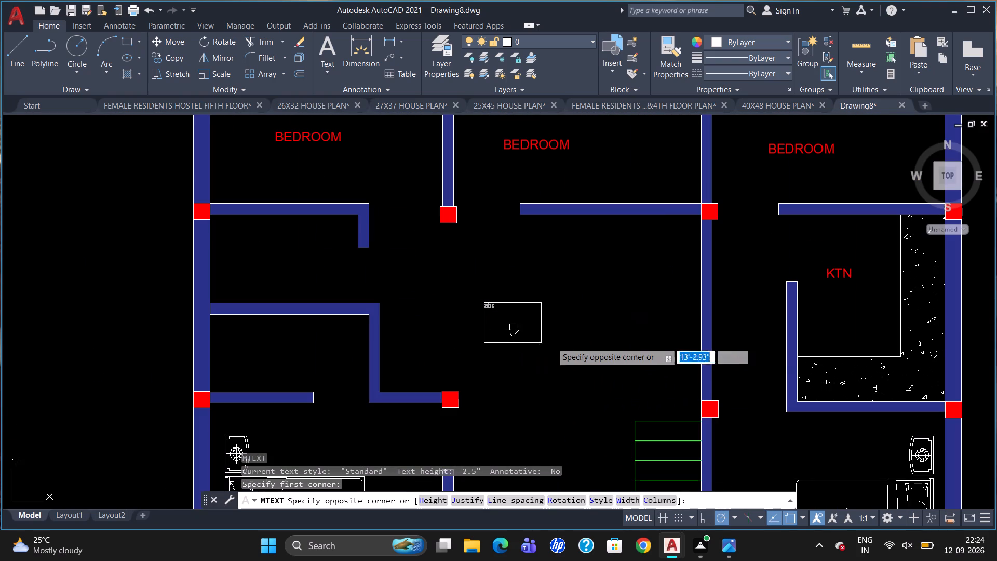
pyautogui.click(616, 349)
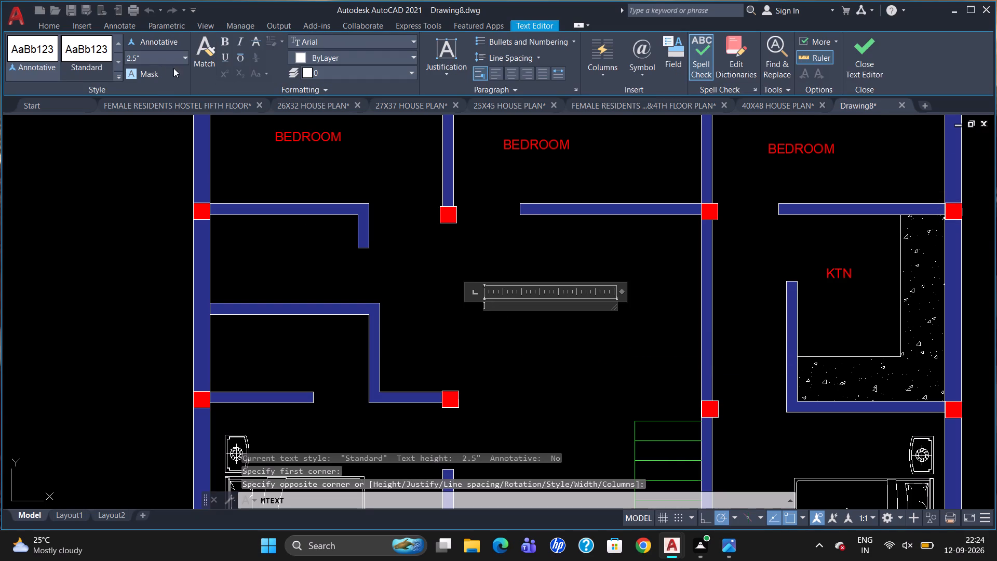
pyautogui.click(162, 64)
pyautogui.press('BackSpace')
pyautogui.press('5')
pyautogui.click(305, 52)
pyautogui.click(296, 193)
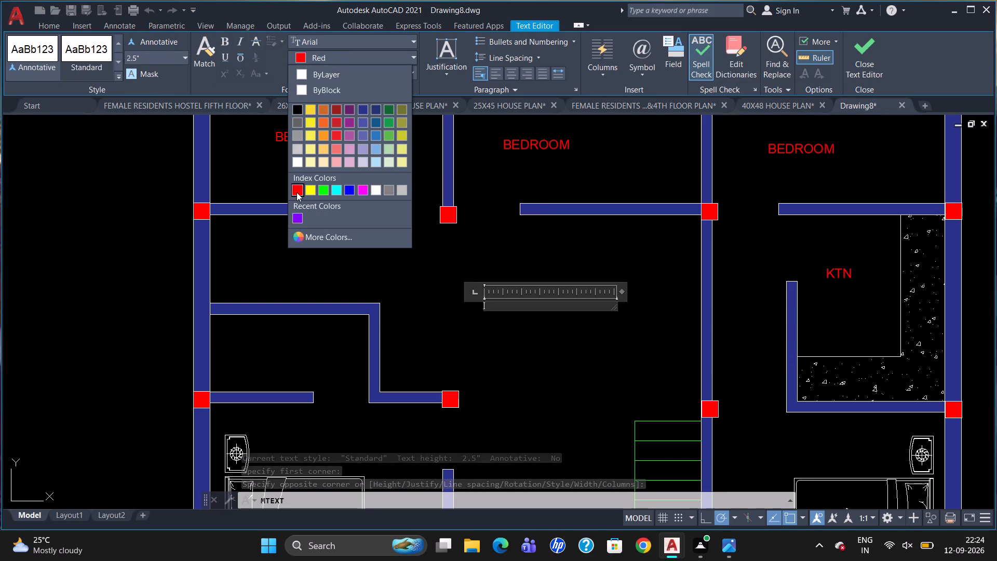
pyautogui.write('HA')
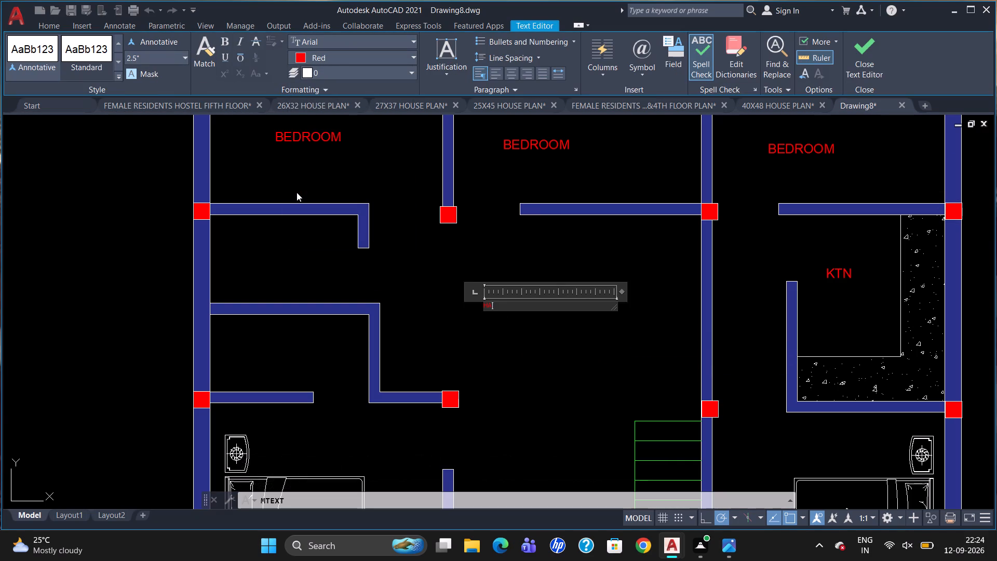
pyautogui.press('BackSpace')
pyautogui.press('BackSpace')
pyautogui.click(151, 60)
pyautogui.press('BackSpace')
pyautogui.press('5')
pyautogui.press('Return')
pyautogui.press('h')
pyautogui.press('a')
pyautogui.press('l')
pyautogui.press('l')
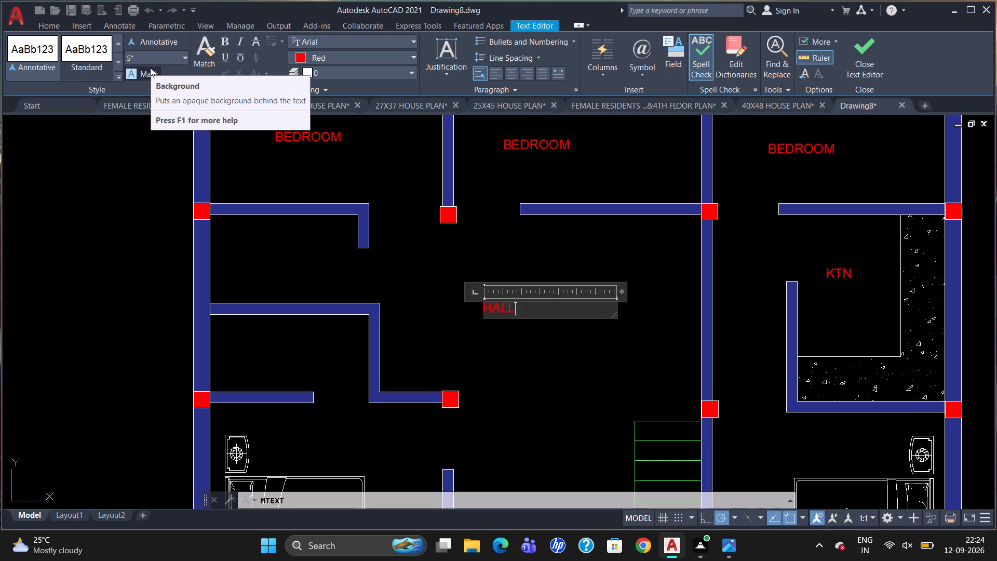
pyautogui.press('/')
pyautogui.write('DININ')
pyautogui.press('g')
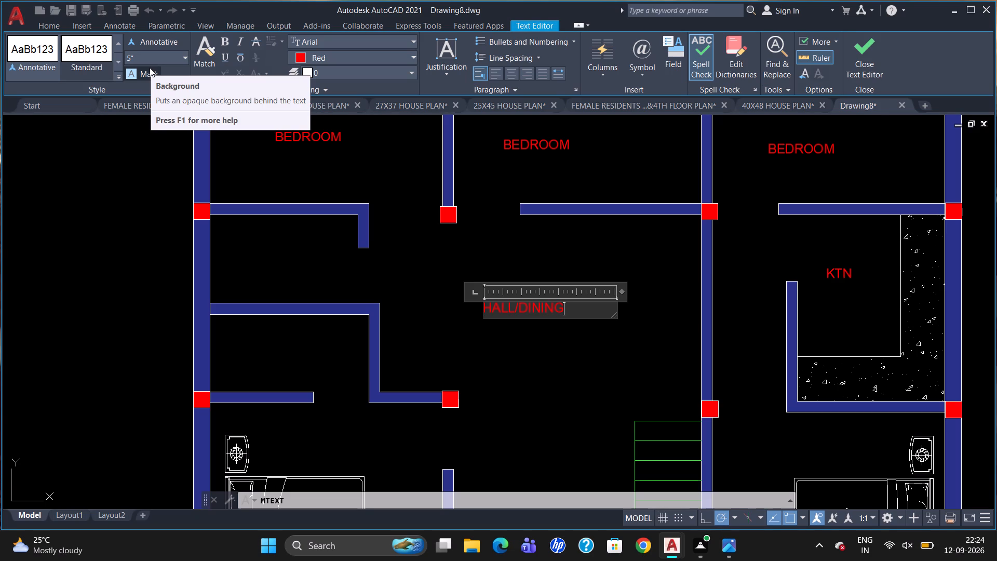
pyautogui.press('Return')
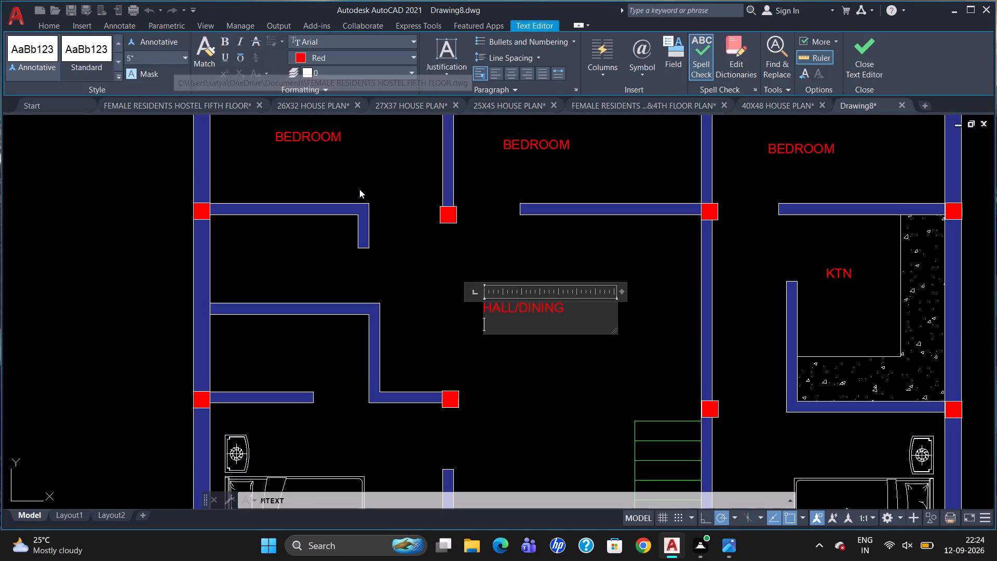
pyautogui.click(395, 238)
# Add a red multiline text label TOI, 5" high, in the upper of the two small rooms along the left outer wall.
pyautogui.scroll(-1, 551, 216)
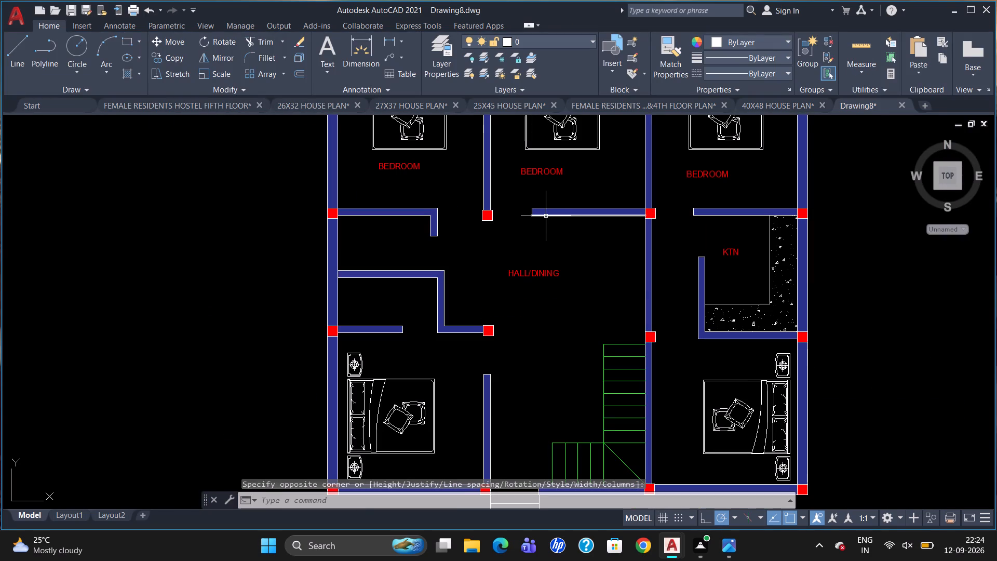
pyautogui.press('t')
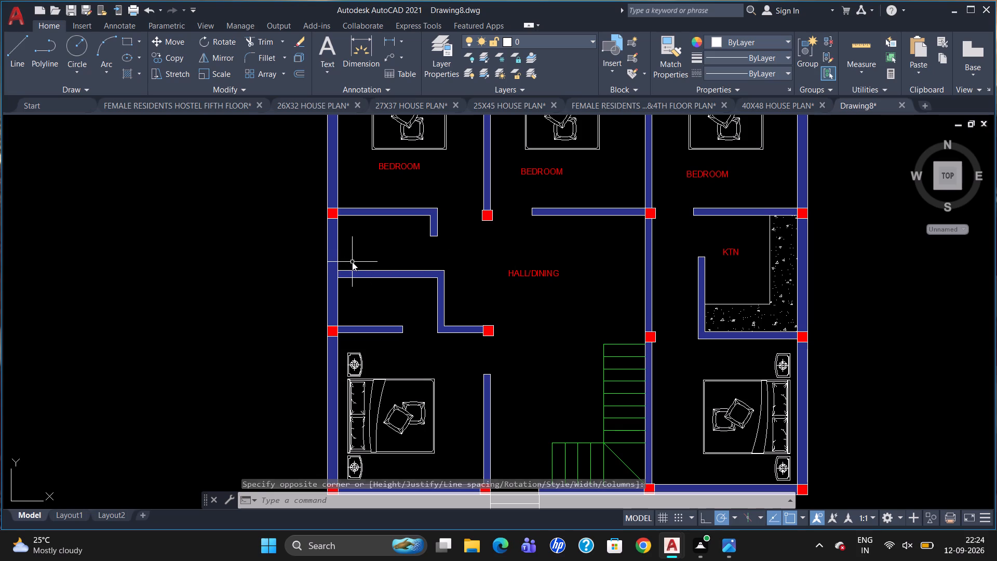
pyautogui.press('Return')
pyautogui.moveTo(358, 239); pyautogui.dragTo(362, 246)
pyautogui.click(414, 253)
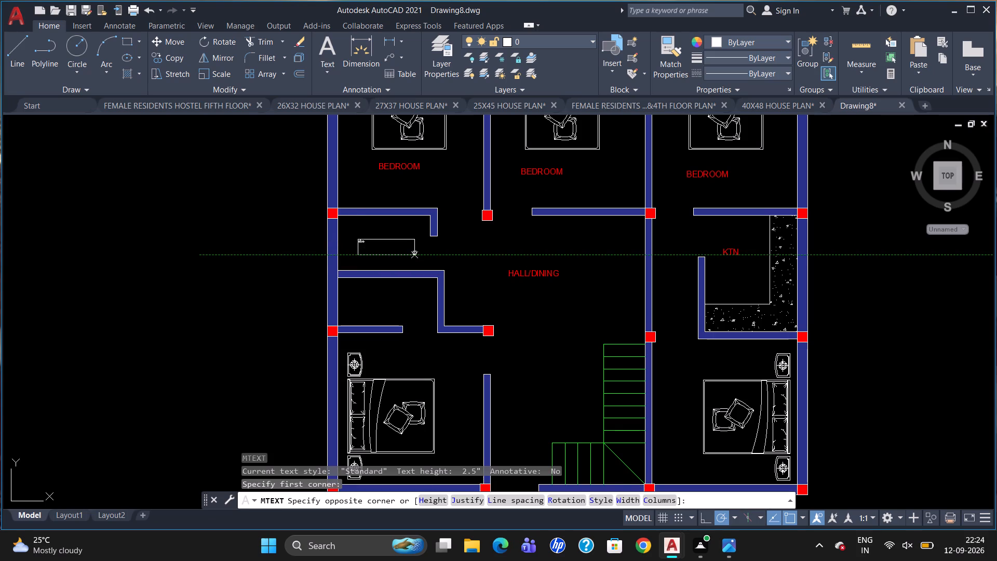
pyautogui.click(162, 56)
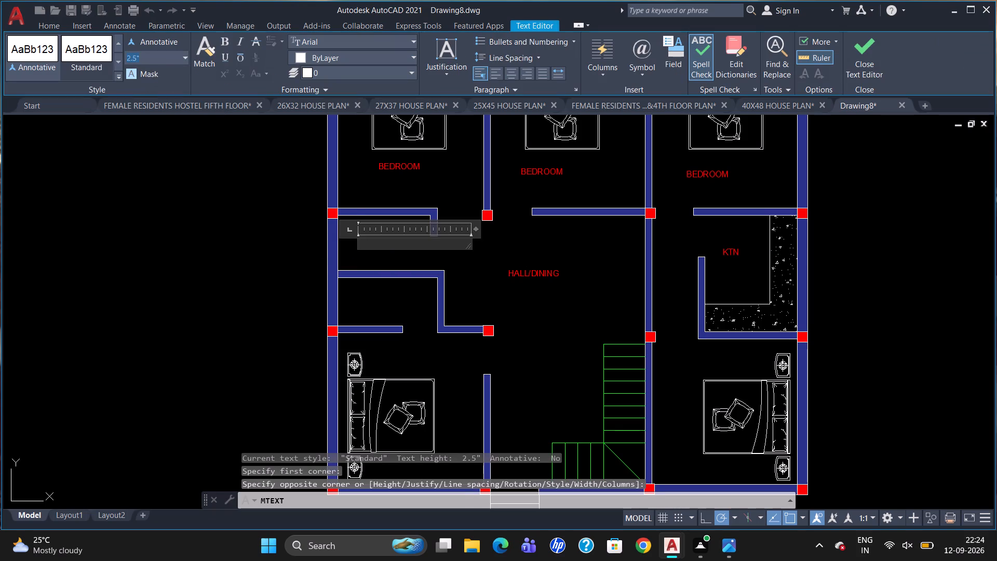
pyautogui.press('BackSpace')
pyautogui.press('5')
pyautogui.press('Return')
pyautogui.click(319, 57)
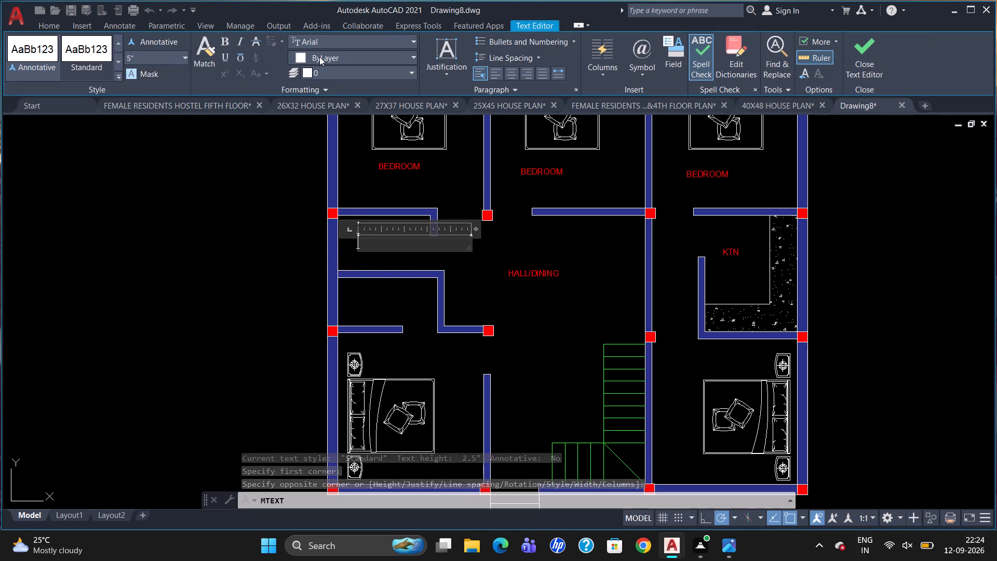
pyautogui.click(300, 193)
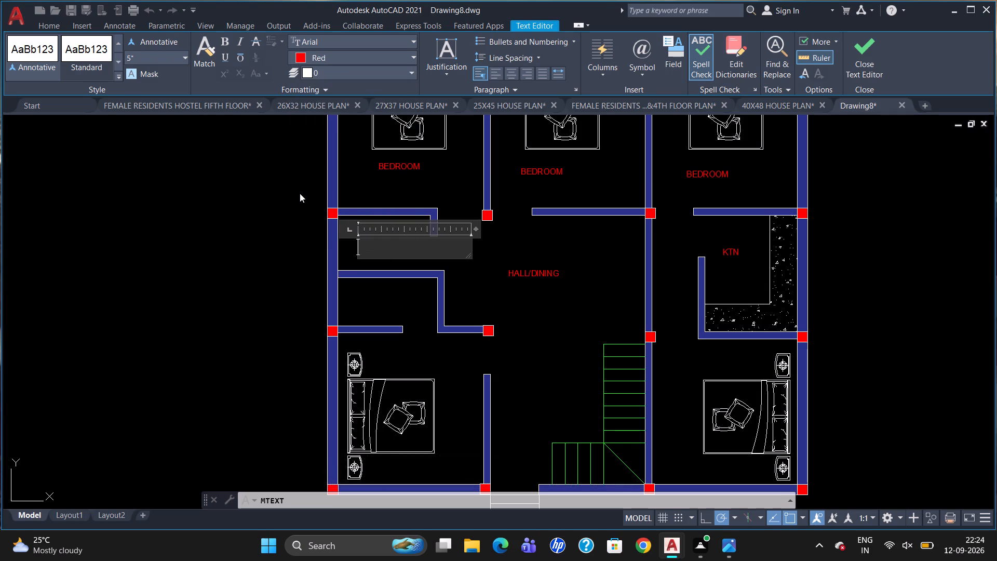
pyautogui.write('TOI')
pyautogui.click(446, 293)
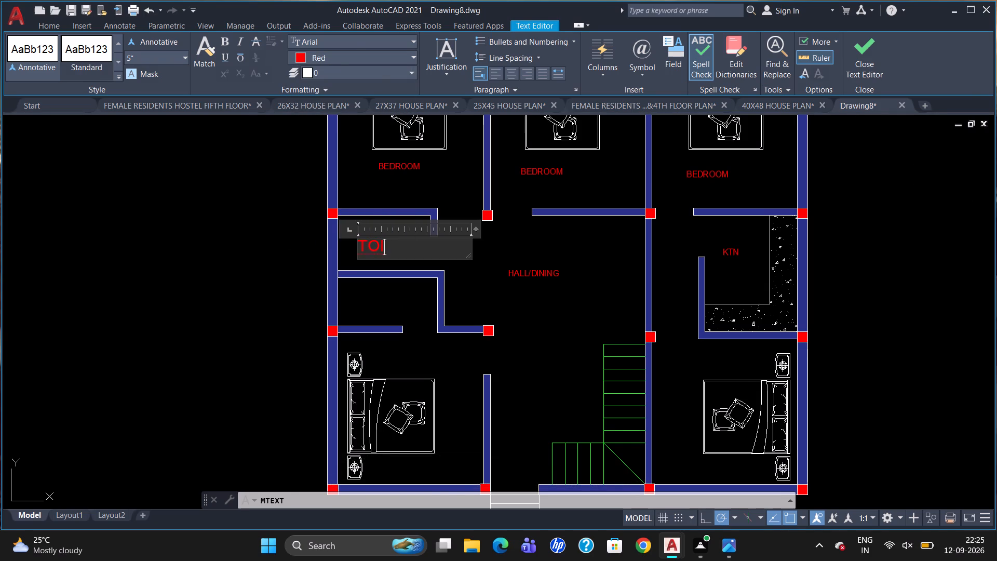
pyautogui.press('Escape')
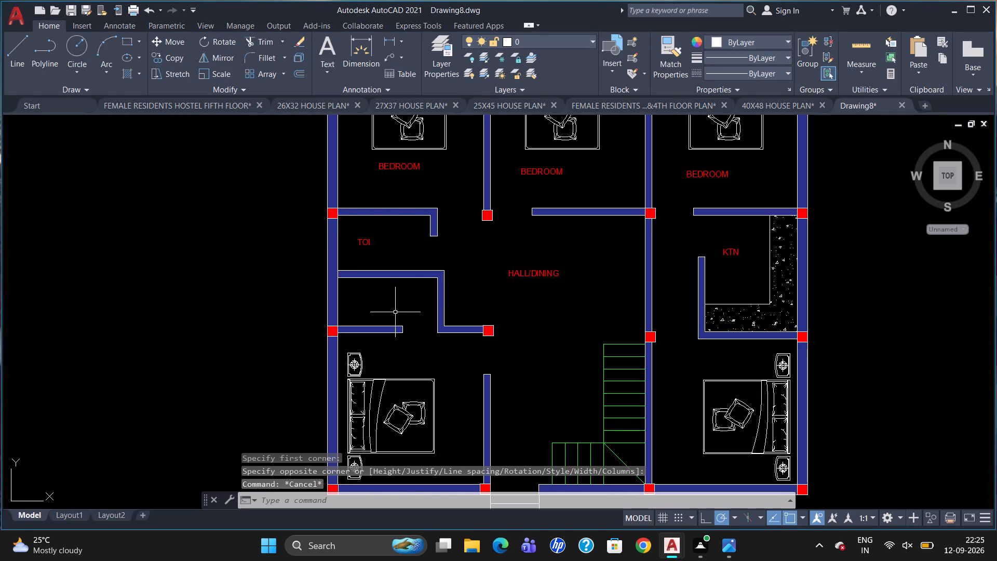
# Add a red multiline text label TOI, 5" high, in the lower small room directly above the lower left bedroom.
pyautogui.press('t')
pyautogui.press('Return')
pyautogui.moveTo(353, 293); pyautogui.dragTo(362, 314)
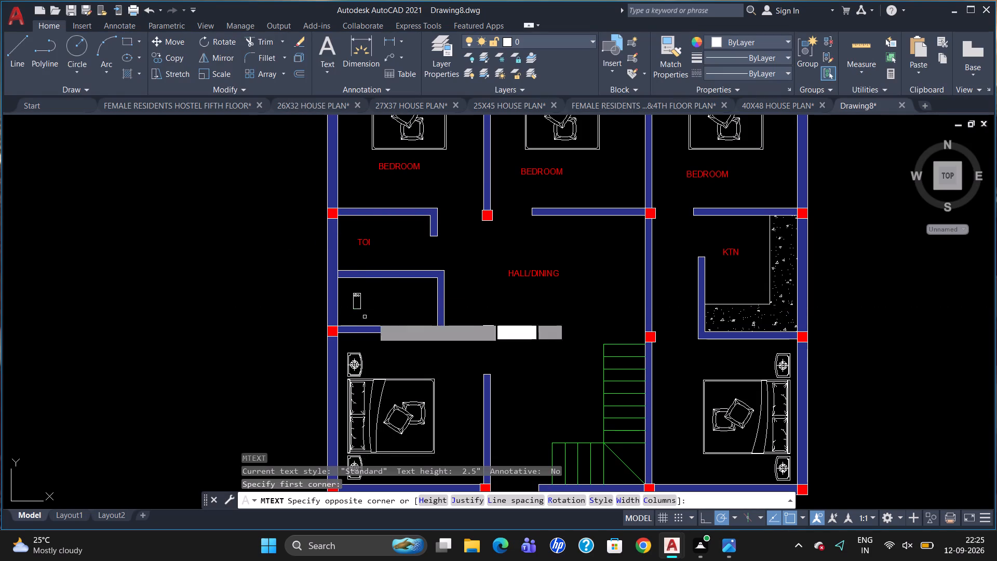
pyautogui.click(399, 313)
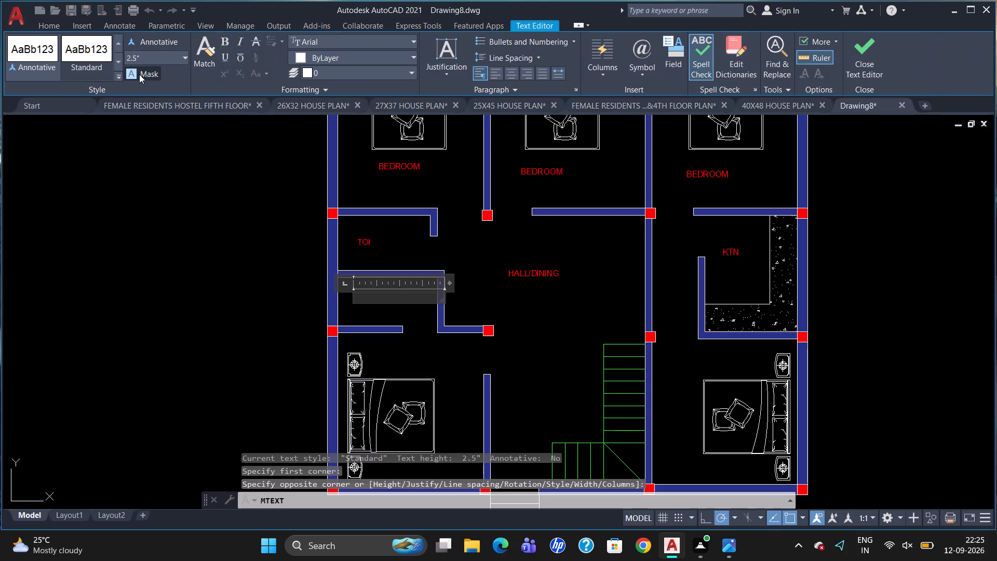
pyautogui.click(160, 55)
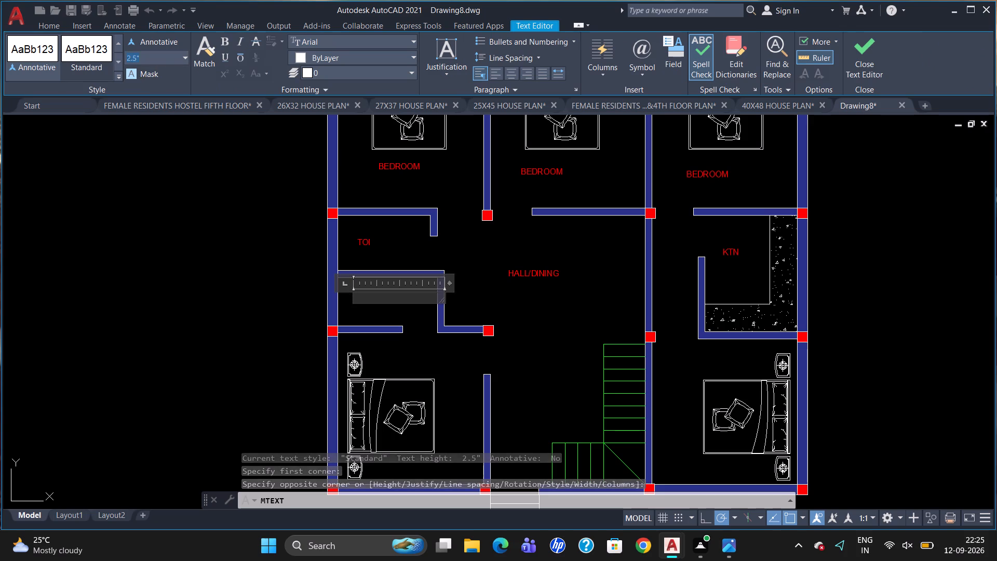
pyautogui.press('BackSpace')
pyautogui.press('5')
pyautogui.press('Return')
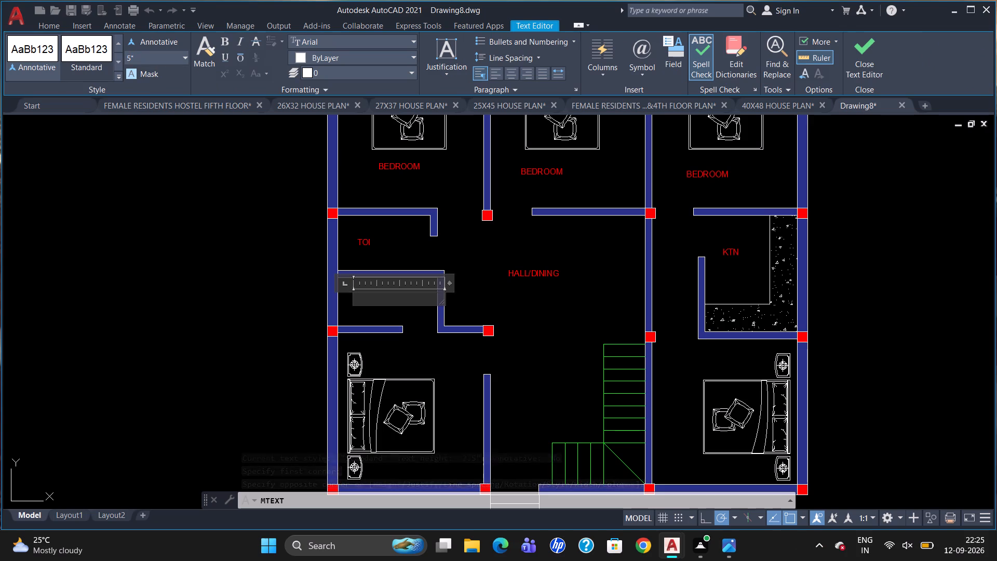
pyautogui.click(353, 59)
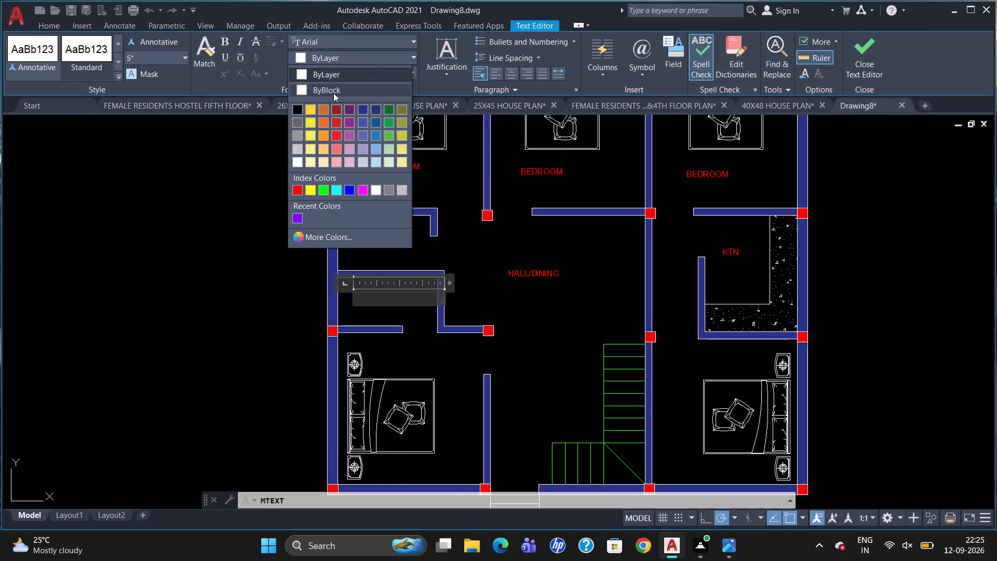
pyautogui.click(295, 192)
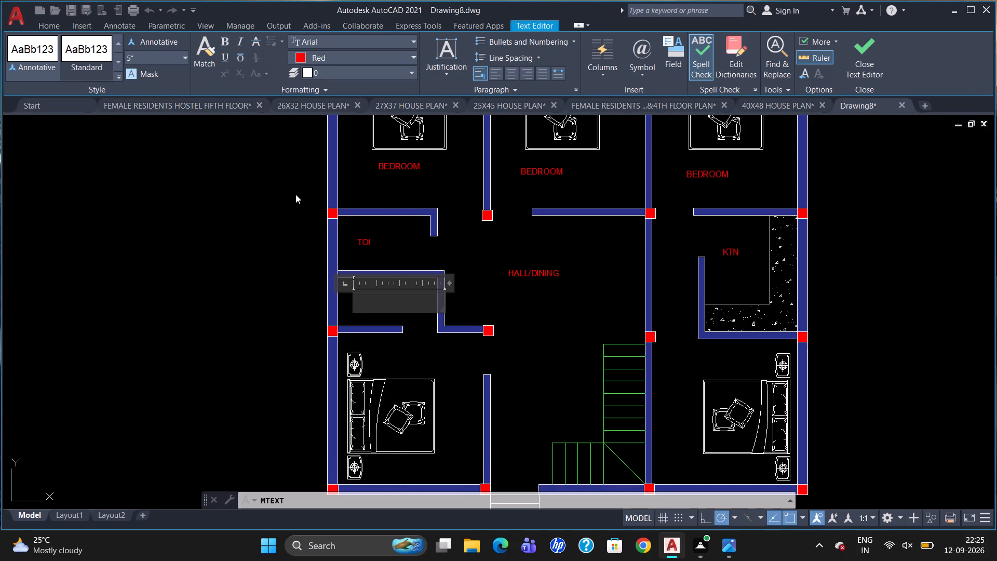
pyautogui.write('TOI')
pyautogui.click(493, 329)
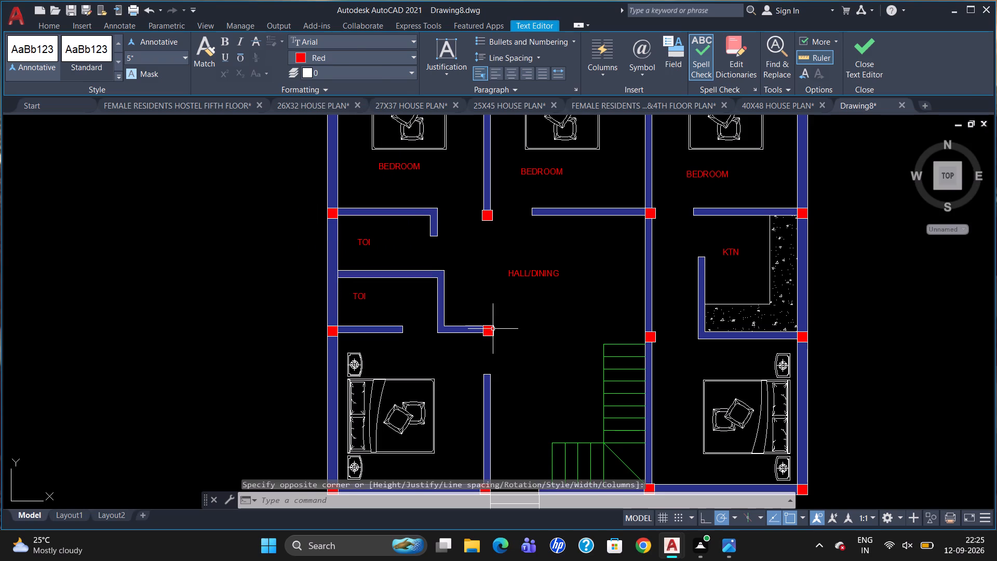
# Add a red multiline text label BEDROOM, 5" high, between the bed and the inner wall of the lower left bedroom.
pyautogui.scroll(-1, 478, 220)
pyautogui.scroll(1, 463, 363)
pyautogui.press('t')
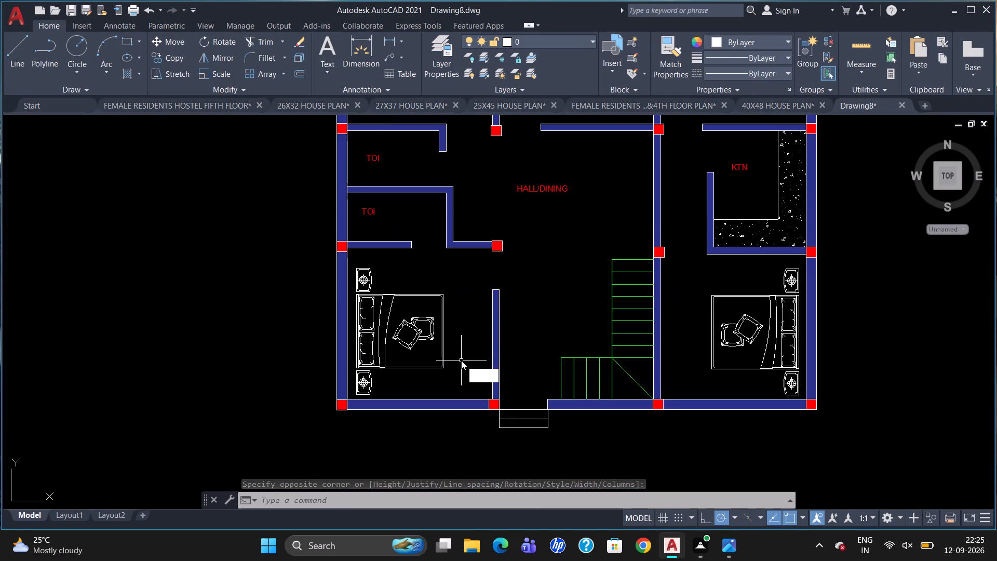
pyautogui.press('Return')
pyautogui.moveTo(455, 306); pyautogui.dragTo(456, 318)
pyautogui.click(473, 392)
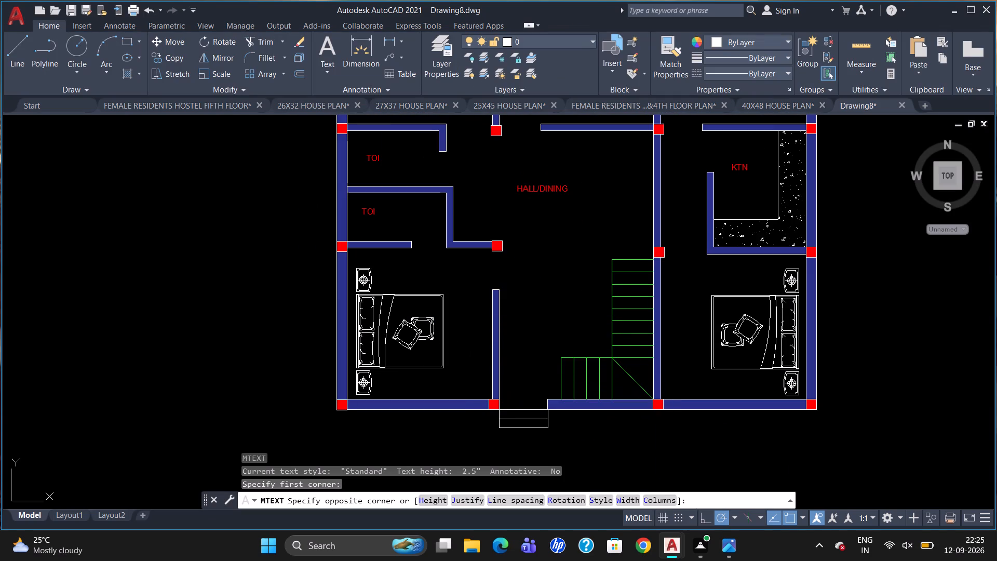
pyautogui.click(335, 55)
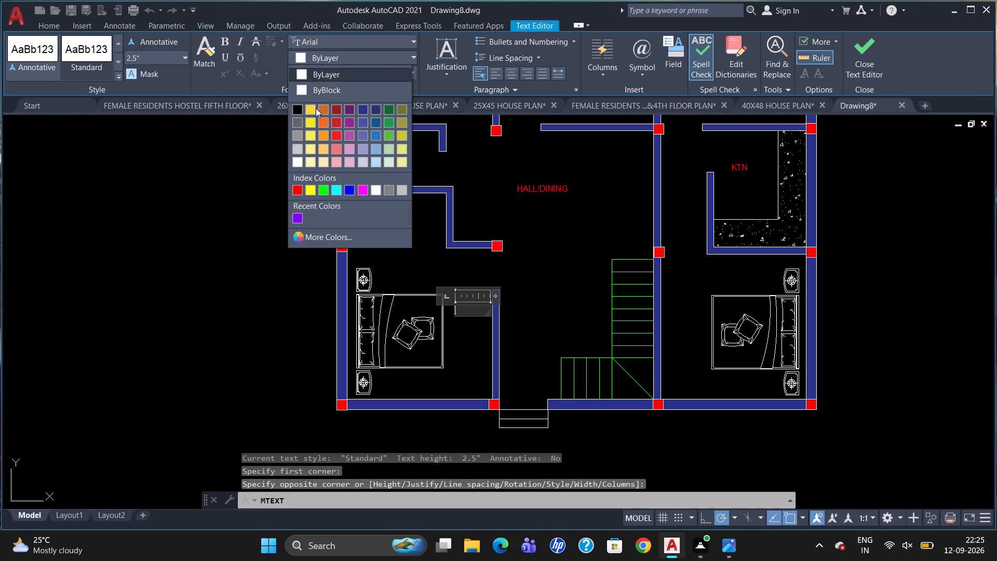
pyautogui.click(296, 188)
pyautogui.click(163, 56)
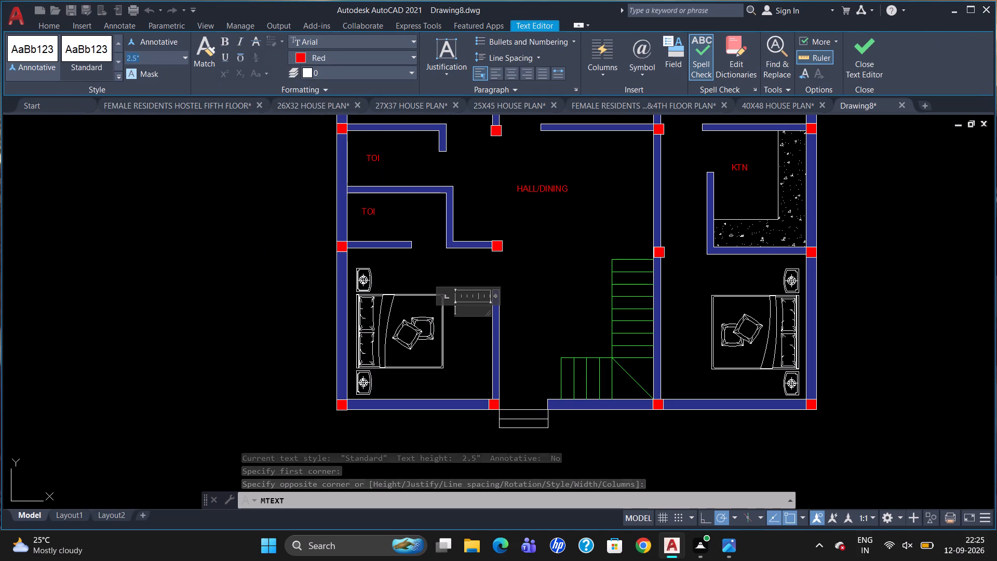
pyautogui.press('BackSpace')
pyautogui.press('5')
pyautogui.press('Return')
pyautogui.write('BED')
pyautogui.press('t')
pyautogui.press('BackSpace')
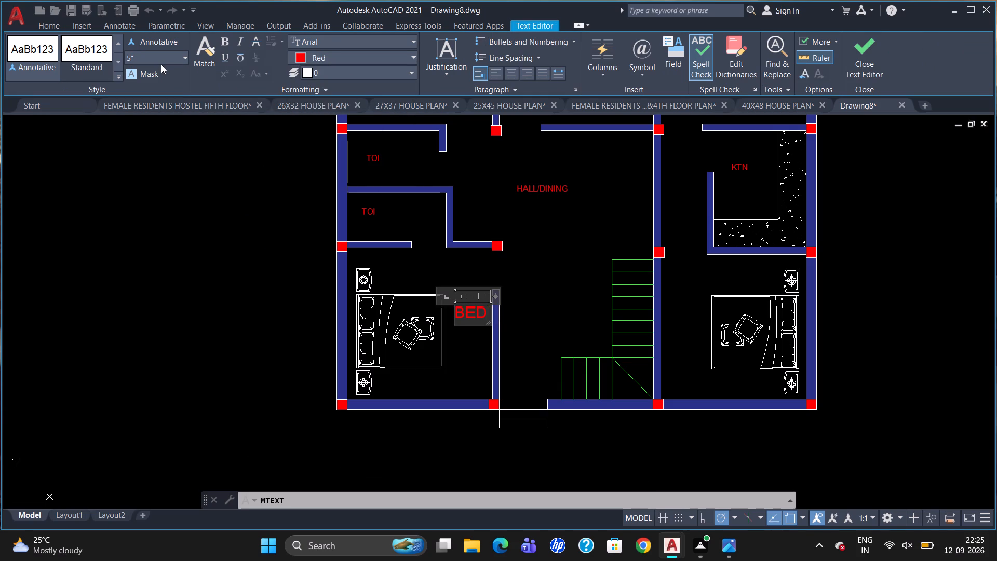
pyautogui.write('ROOM')
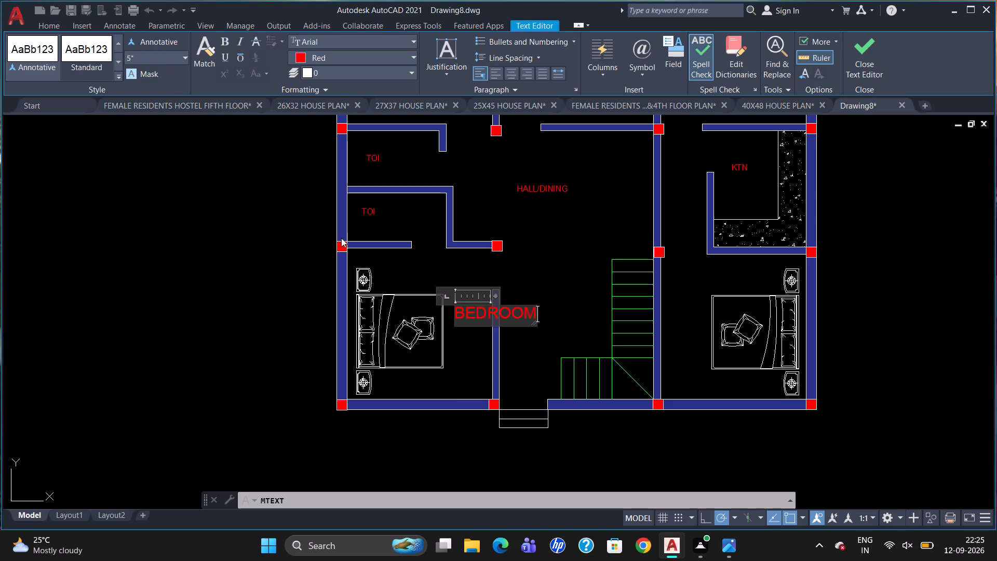
pyautogui.click(495, 337)
# Move the lower left BEDROOM label about 2'-11" downward and slightly left, so it sits between the bed and the inner wall.
pyautogui.click(454, 309)
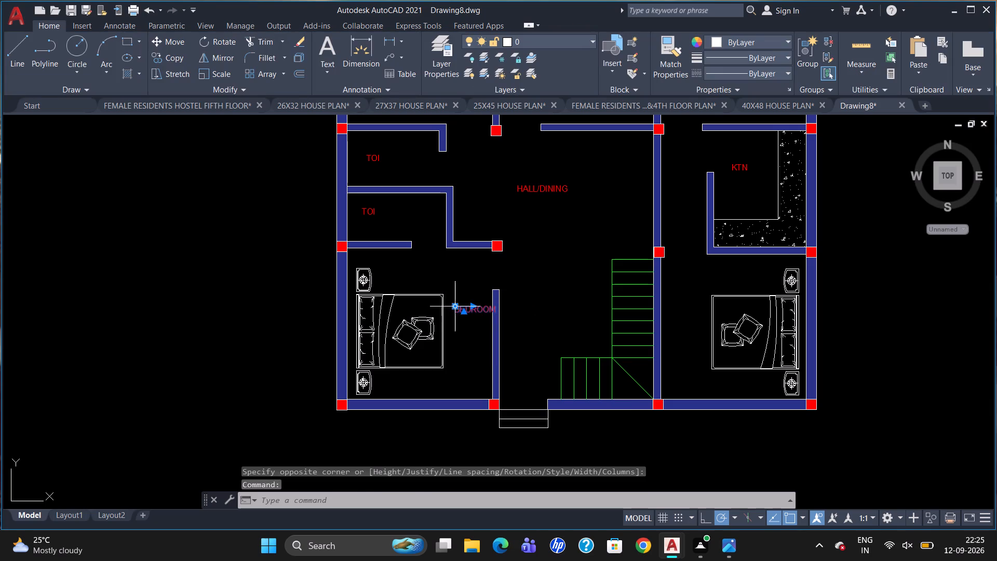
pyautogui.scroll(3, 484, 322)
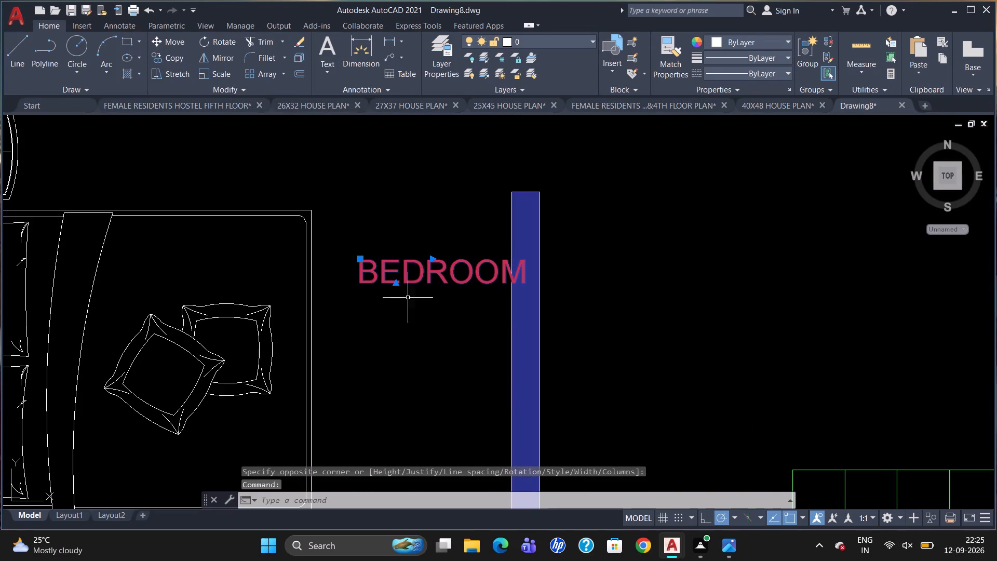
pyautogui.moveTo(360, 257); pyautogui.dragTo(354, 284)
pyautogui.scroll(2, 327, 420)
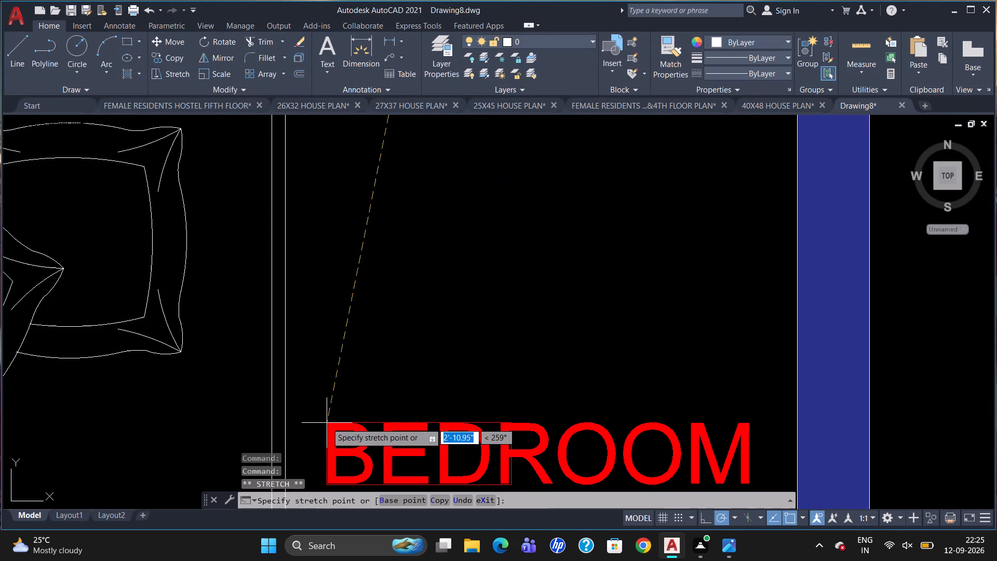
pyautogui.click(319, 422)
pyautogui.press('Escape')
pyautogui.scroll(-3, 423, 321)
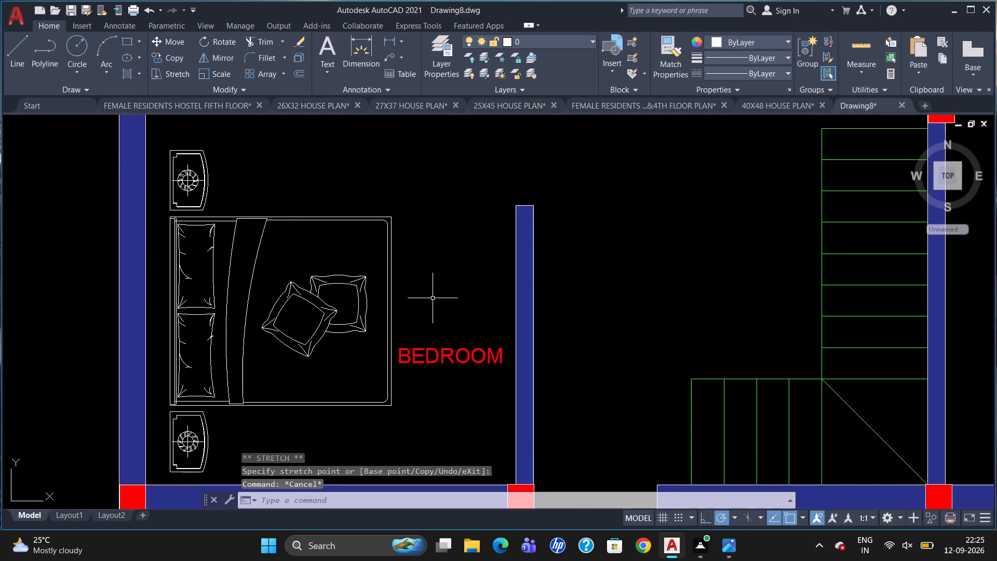
# Add a red multiline text label STAIR, 5" high, in the open area beside the green staircase.
pyautogui.scroll(-2, 430, 295)
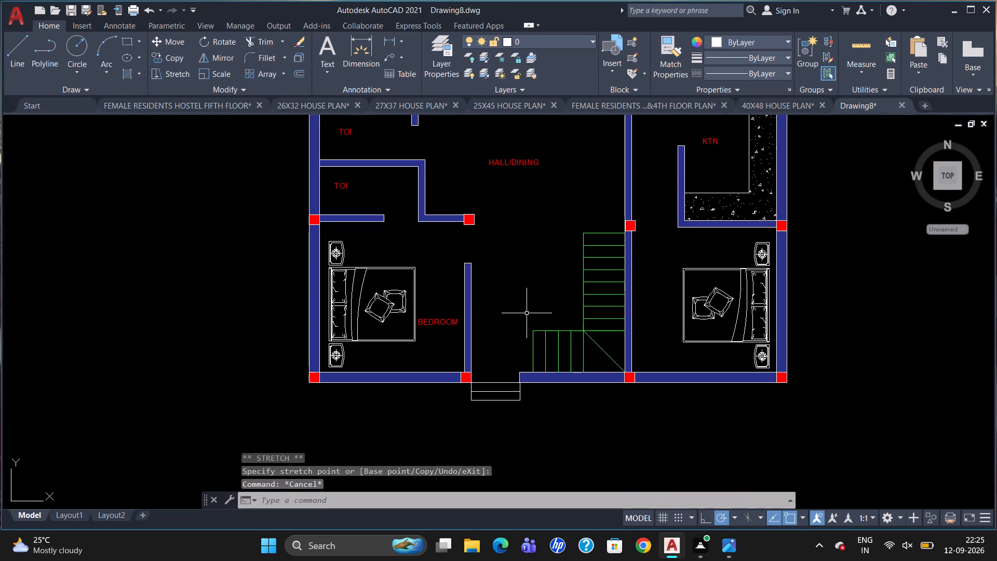
pyautogui.press('t')
pyautogui.press('Return')
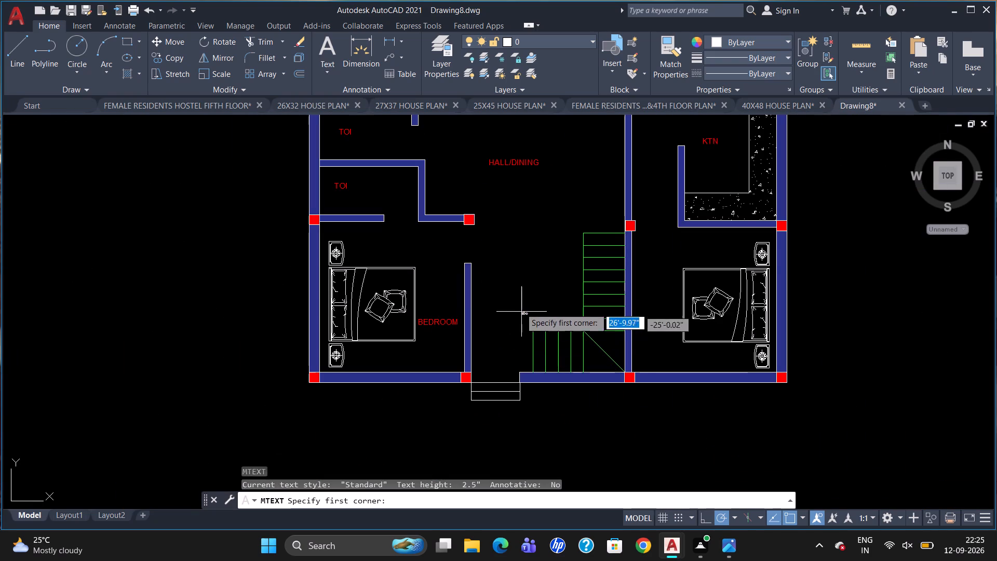
pyautogui.moveTo(515, 288); pyautogui.dragTo(525, 308)
pyautogui.click(562, 306)
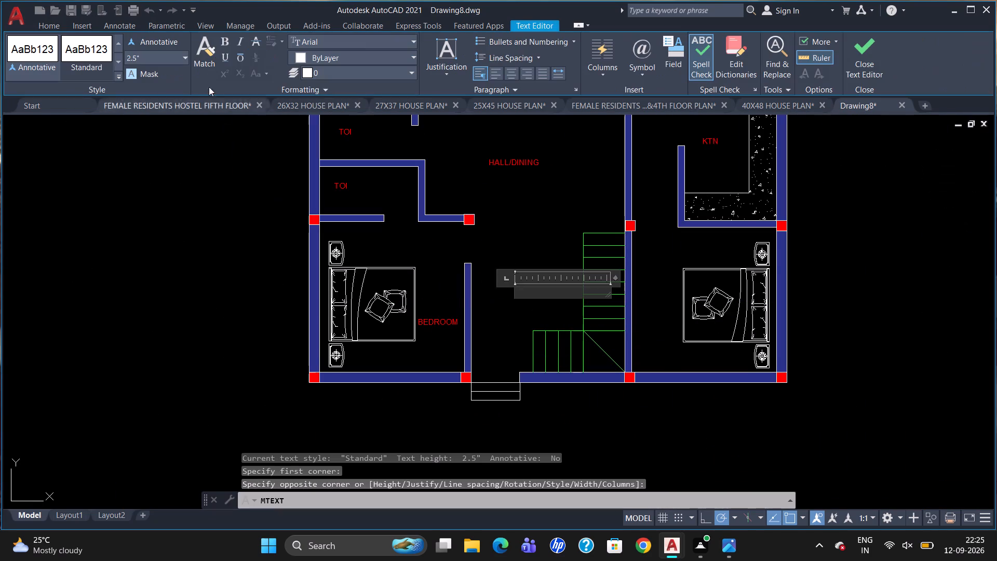
pyautogui.click(173, 60)
pyautogui.press('BackSpace')
pyautogui.press('5')
pyautogui.press('Return')
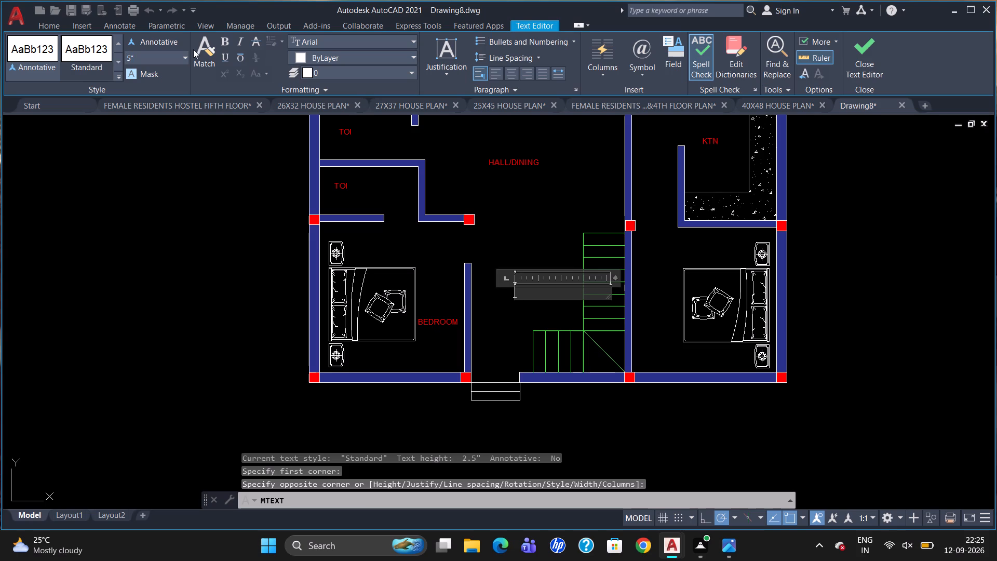
pyautogui.click(355, 58)
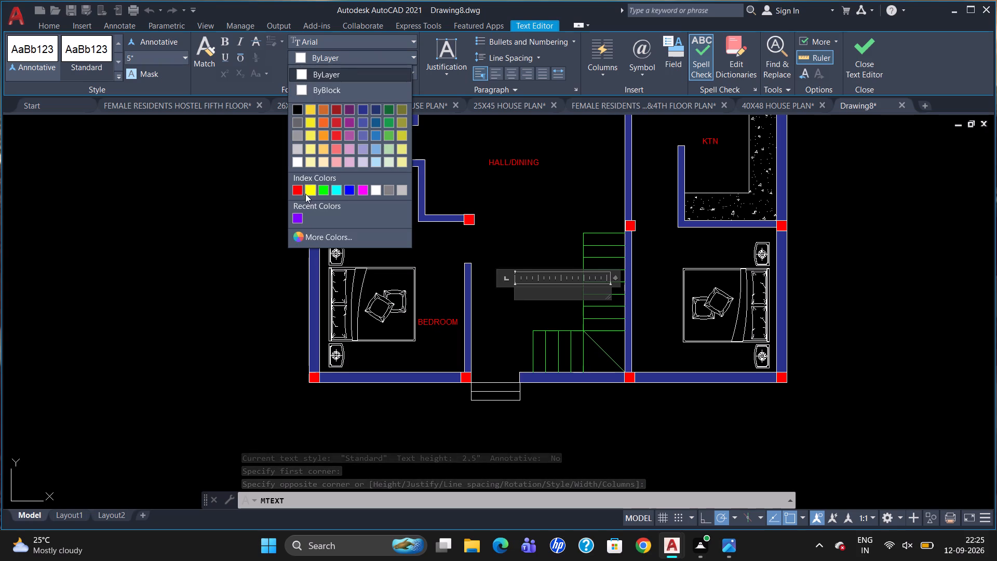
pyautogui.click(301, 192)
pyautogui.write('ST')
pyautogui.write('AI')
pyautogui.press('r')
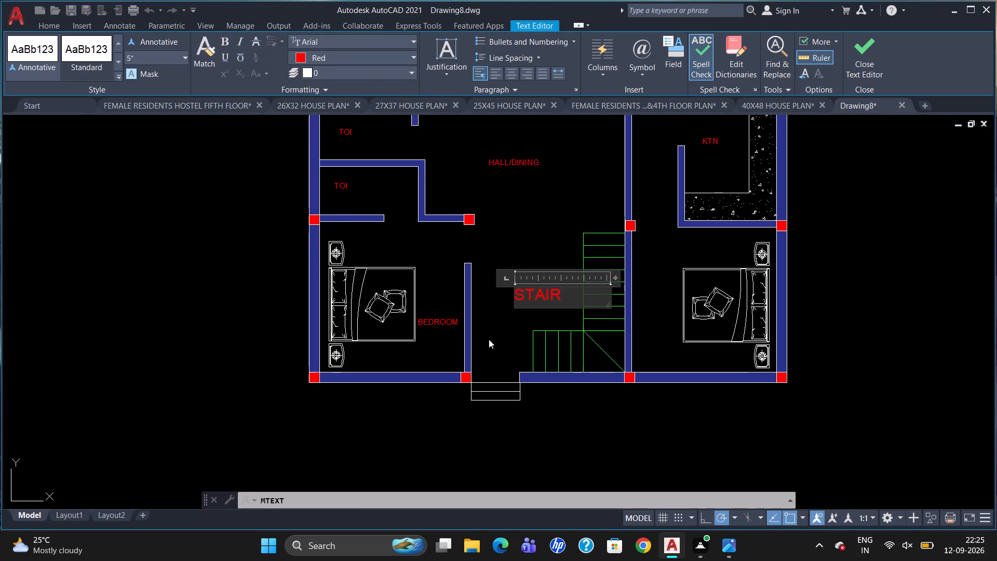
pyautogui.click(489, 339)
pyautogui.press('Escape')
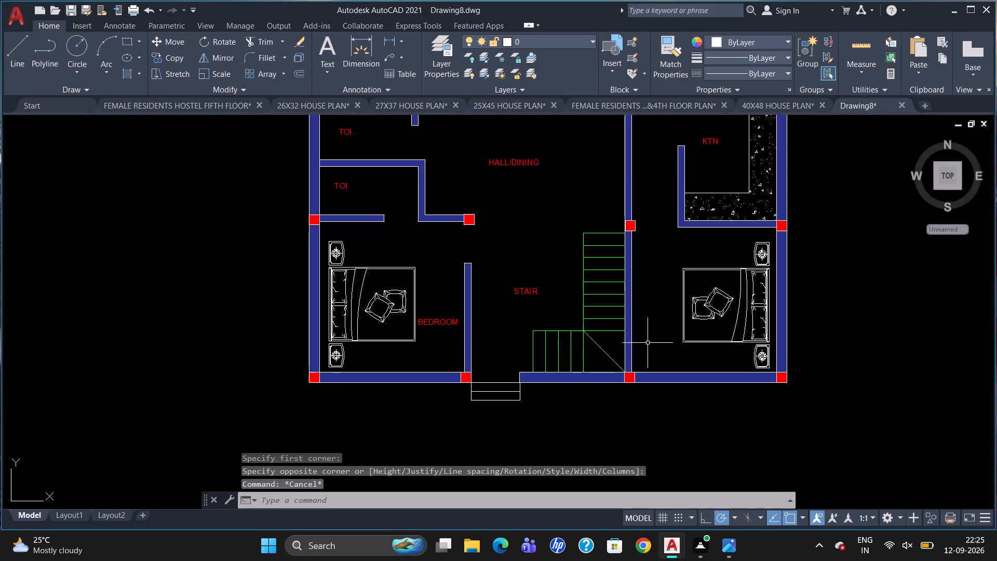
# Add a red multiline text label BEDROOM, 5" high, between the inner wall and the bed of the lower right bedroom.
pyautogui.press('t')
pyautogui.press('Return')
pyautogui.scroll(2, 648, 343)
pyautogui.moveTo(619, 253); pyautogui.dragTo(619, 255)
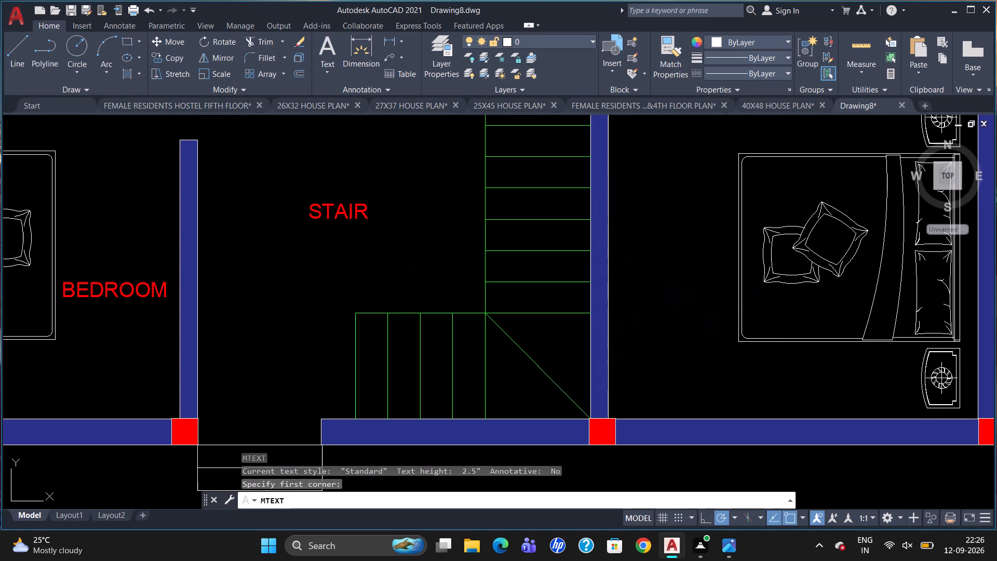
pyautogui.moveTo(619, 255); pyautogui.dragTo(623, 275)
pyautogui.click(739, 289)
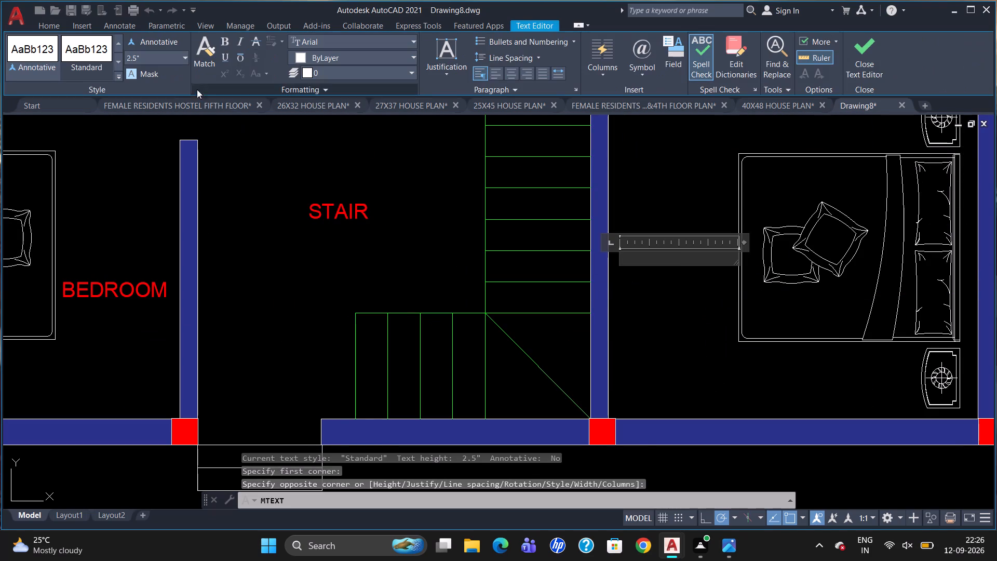
pyautogui.click(172, 63)
pyautogui.press('BackSpace')
pyautogui.press('5')
pyautogui.press('Return')
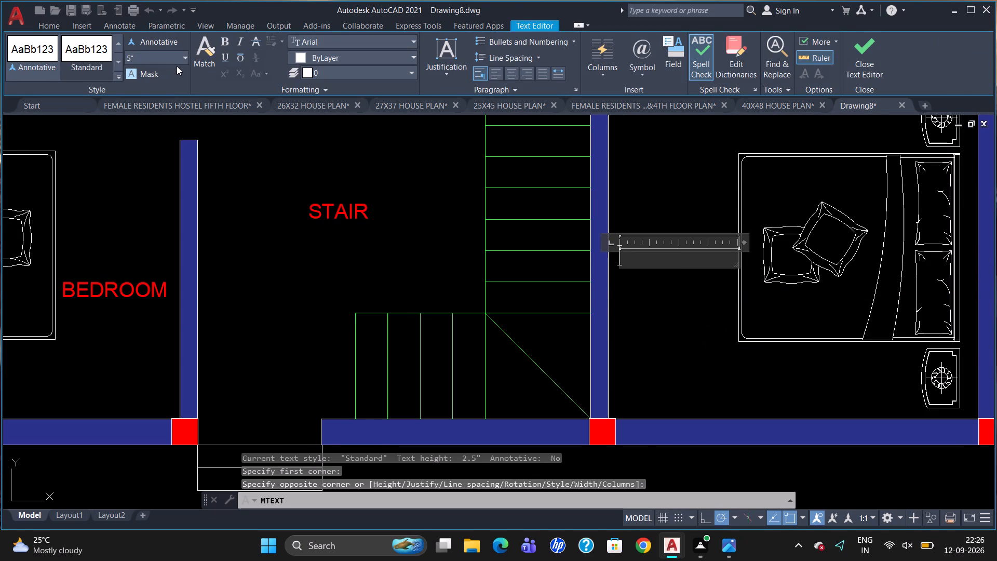
pyautogui.click(302, 57)
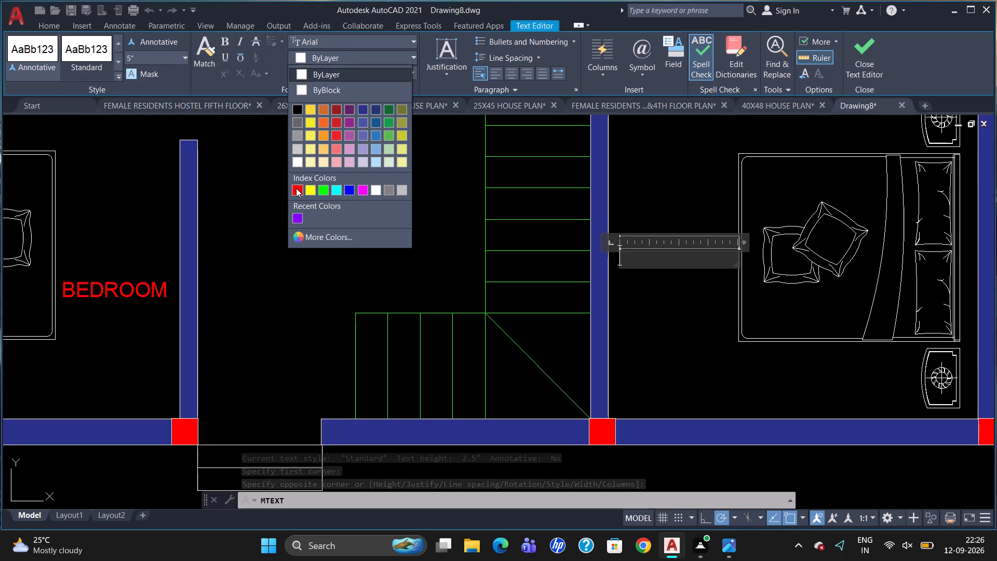
pyautogui.click(296, 188)
pyautogui.write('BEDROOM')
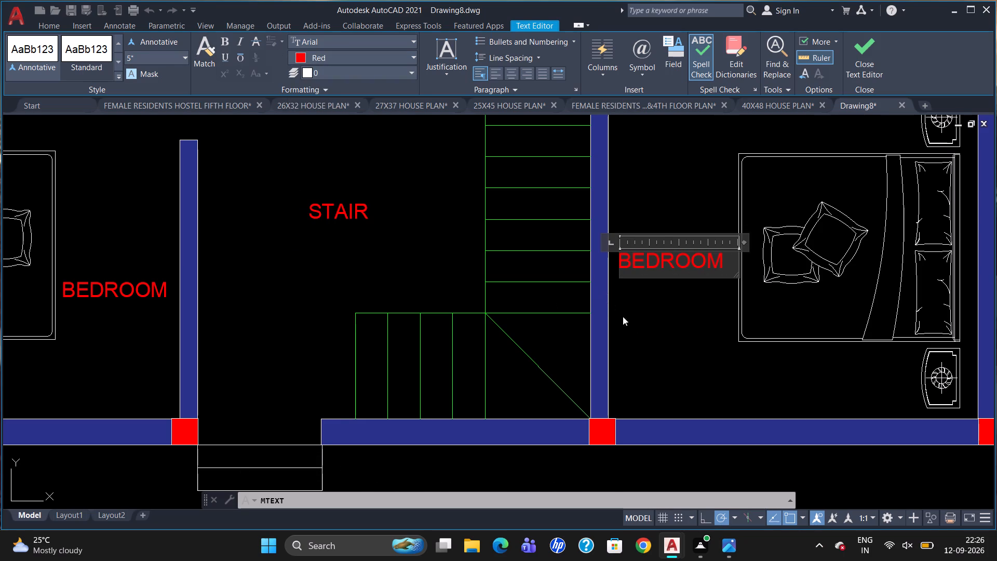
pyautogui.click(639, 324)
pyautogui.press('Escape')
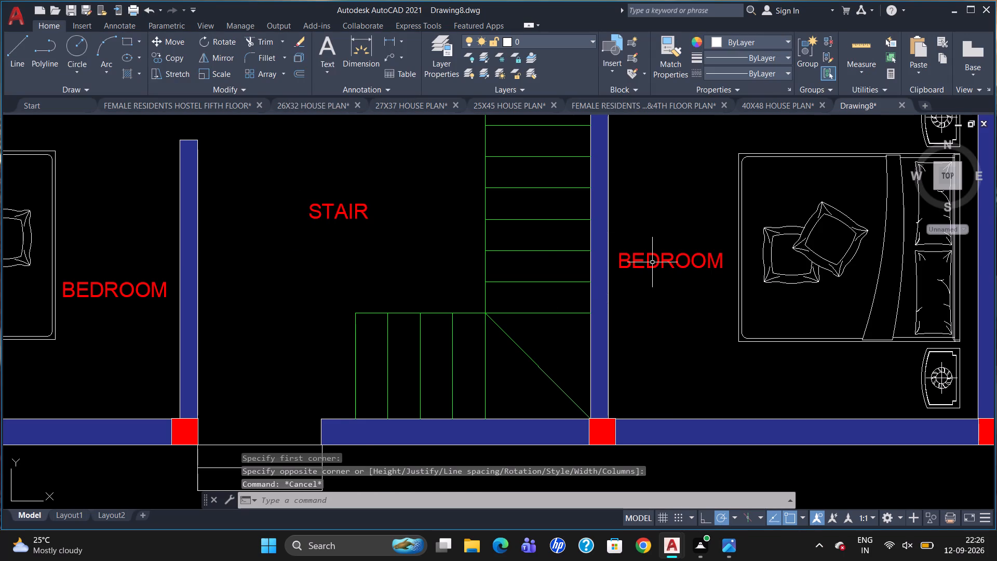
# Add a horizontal linear dimension across the lower right bedroom, wall face to wall face, just below the bed.
pyautogui.scroll(-1, 652, 269)
pyautogui.scroll(-2, 659, 342)
pyautogui.scroll(1, 620, 370)
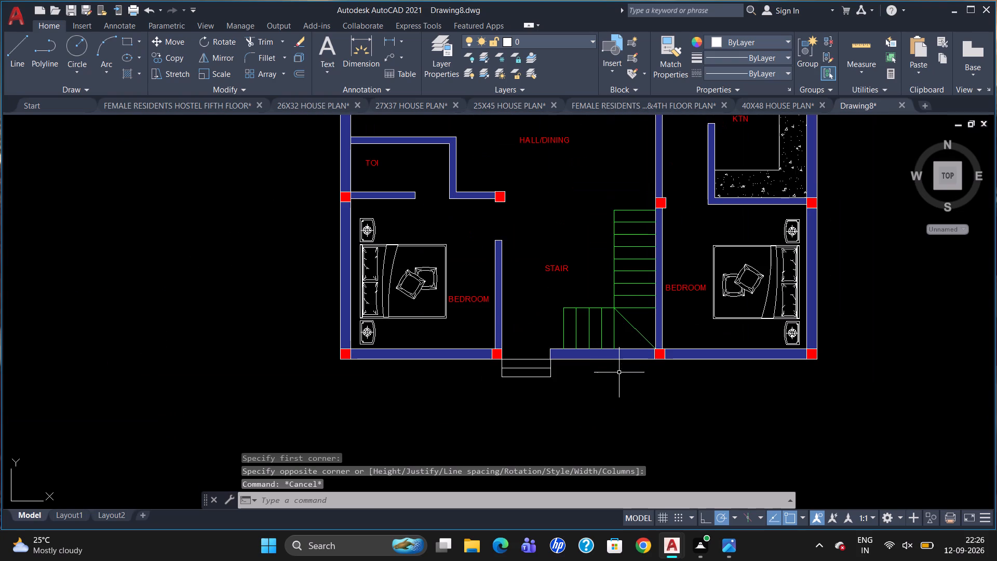
pyautogui.scroll(1, 834, 323)
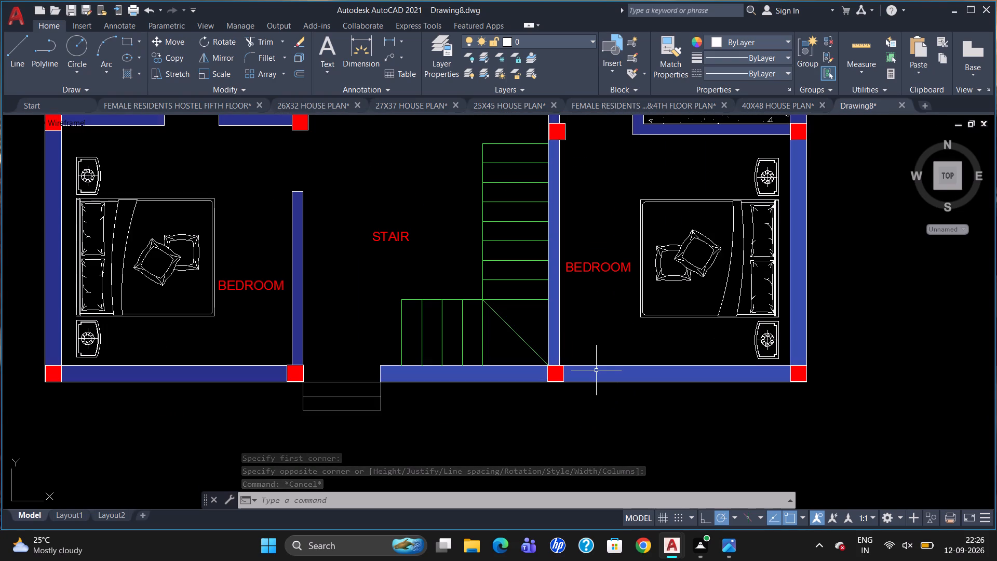
pyautogui.press('d')
pyautogui.write('LI')
pyautogui.press('Return')
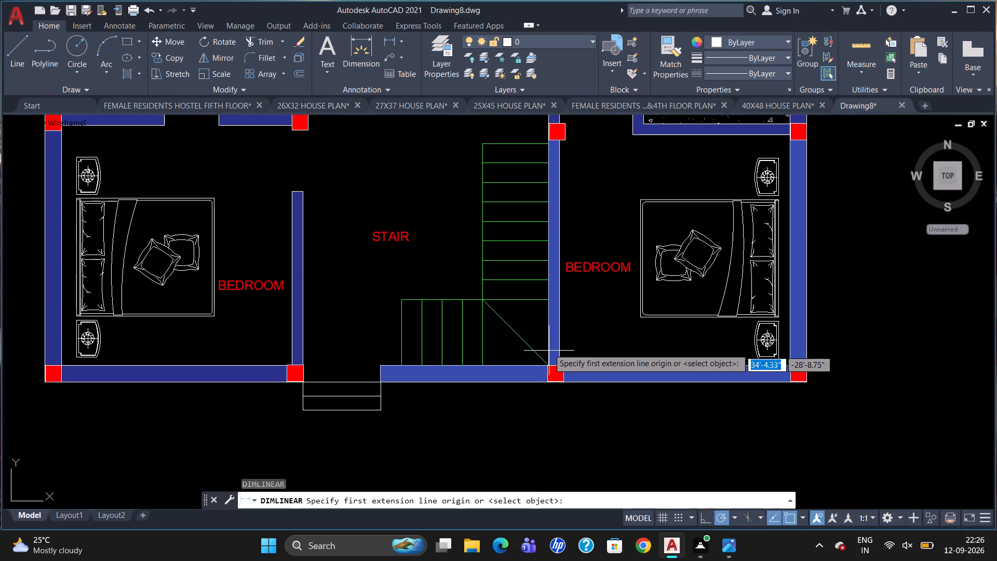
pyautogui.click(560, 341)
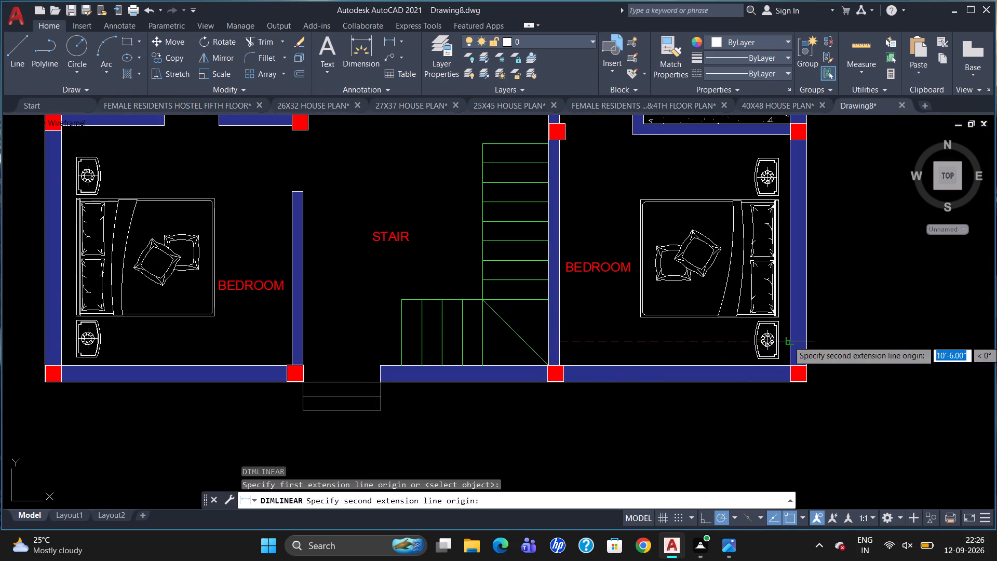
pyautogui.click(791, 340)
pyautogui.click(788, 343)
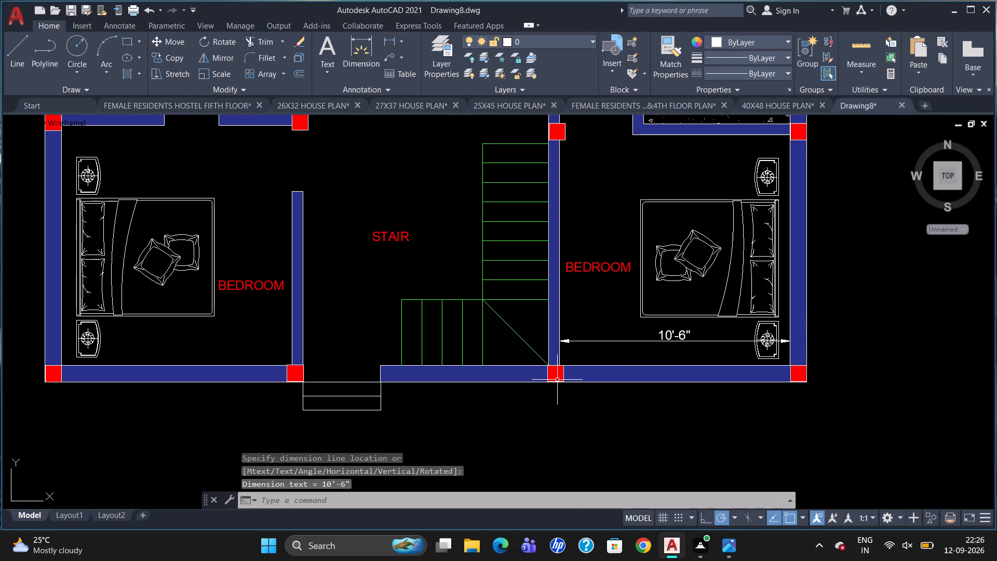
# Add a vertical linear dimension through the bed of the lower right bedroom, from the kitchen wall to the bottom wall.
pyautogui.press('space')
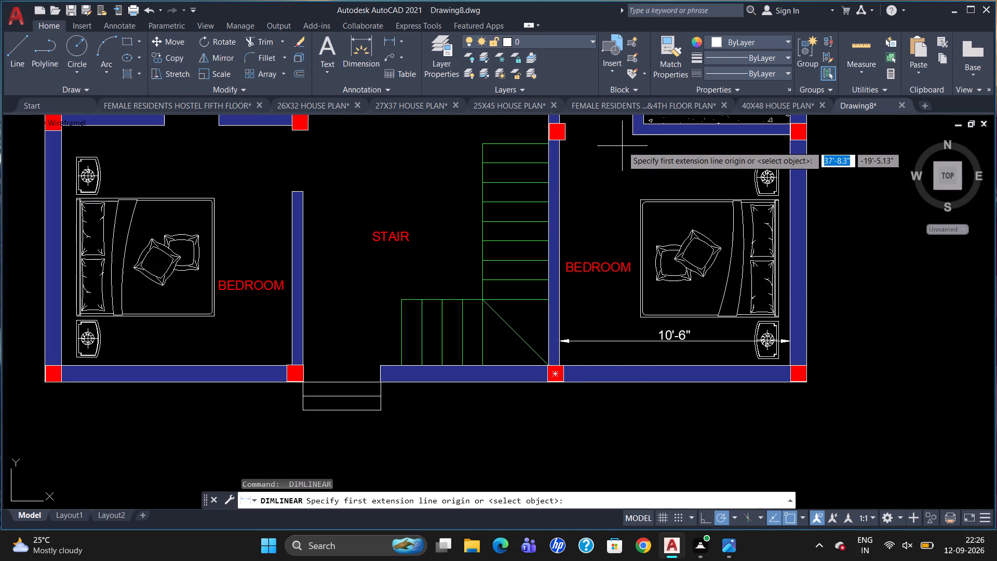
pyautogui.click(680, 140)
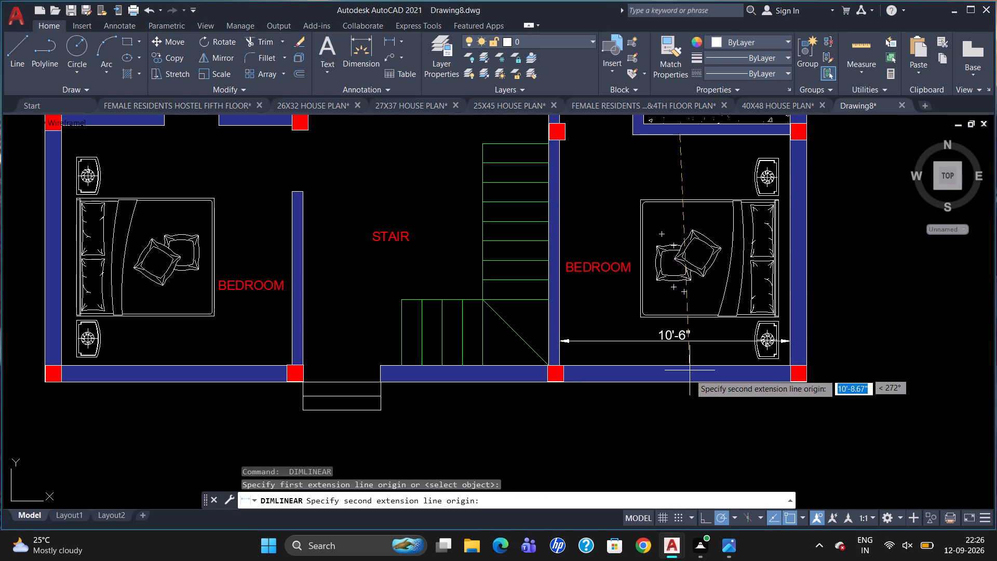
pyautogui.click(678, 361)
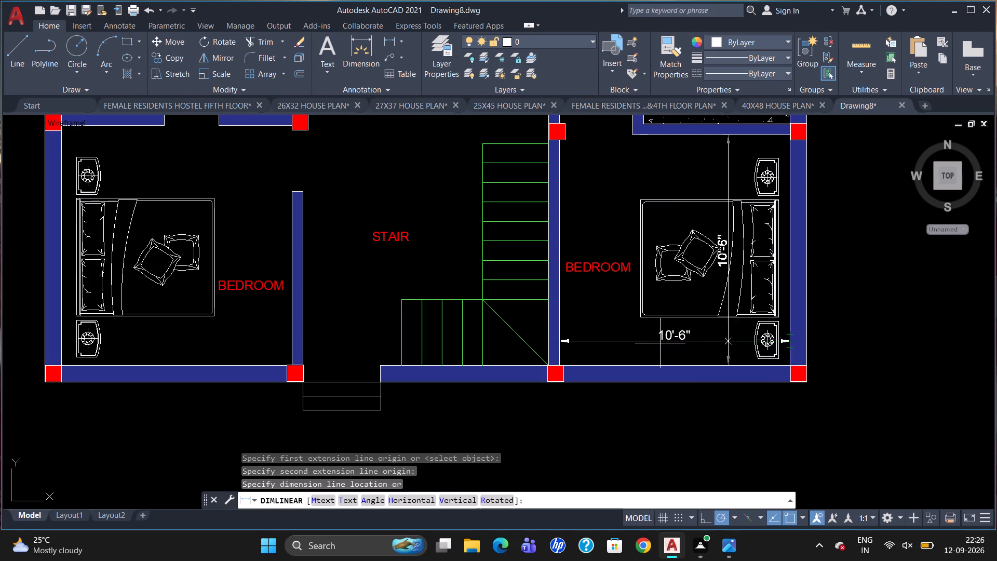
pyautogui.click(722, 338)
# Add a horizontal linear dimension across the stair area, between the inner walls of the two lower bedrooms, below the STAIR label.
pyautogui.scroll(-1, 664, 369)
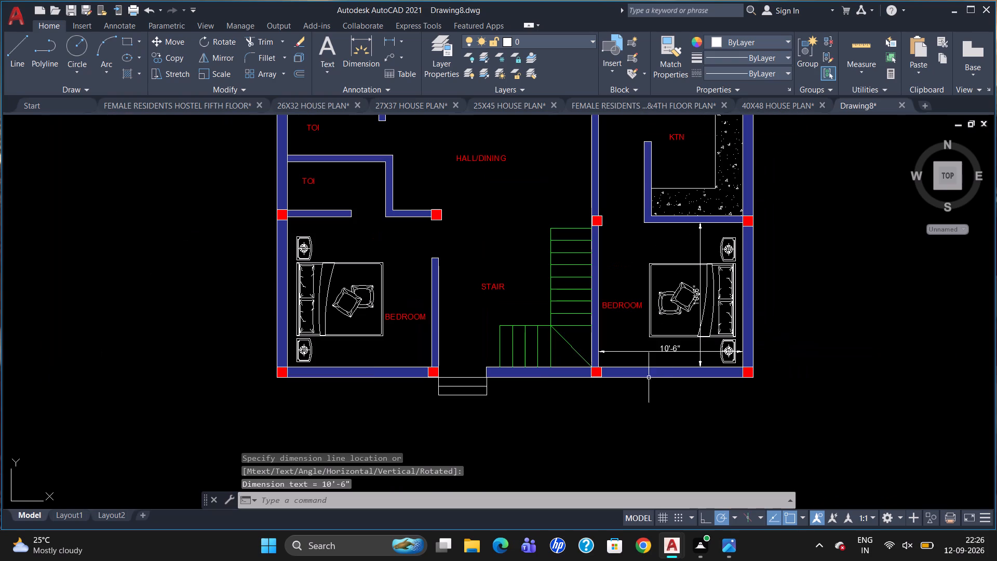
pyautogui.press('space')
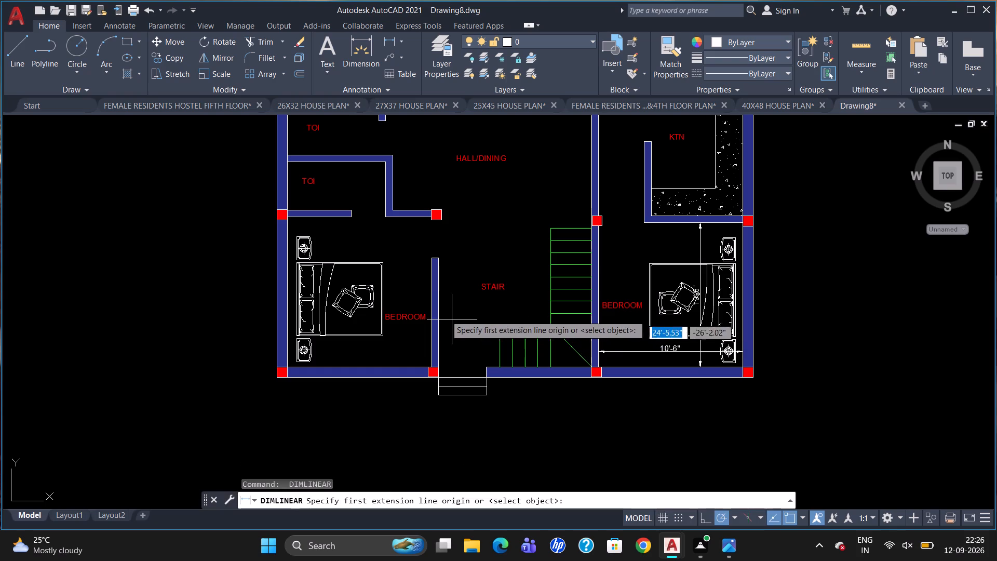
pyautogui.click(442, 314)
pyautogui.click(591, 305)
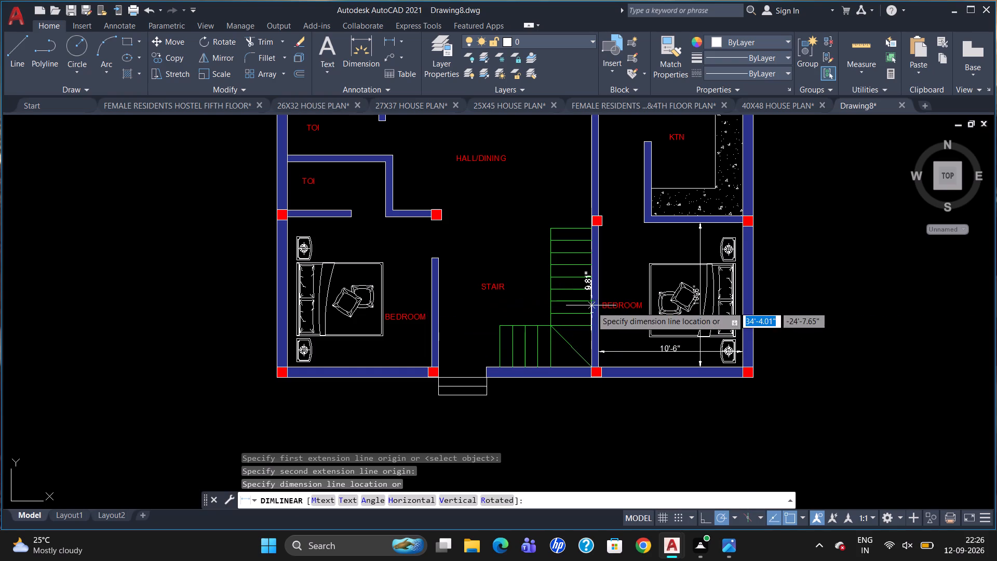
pyautogui.click(569, 319)
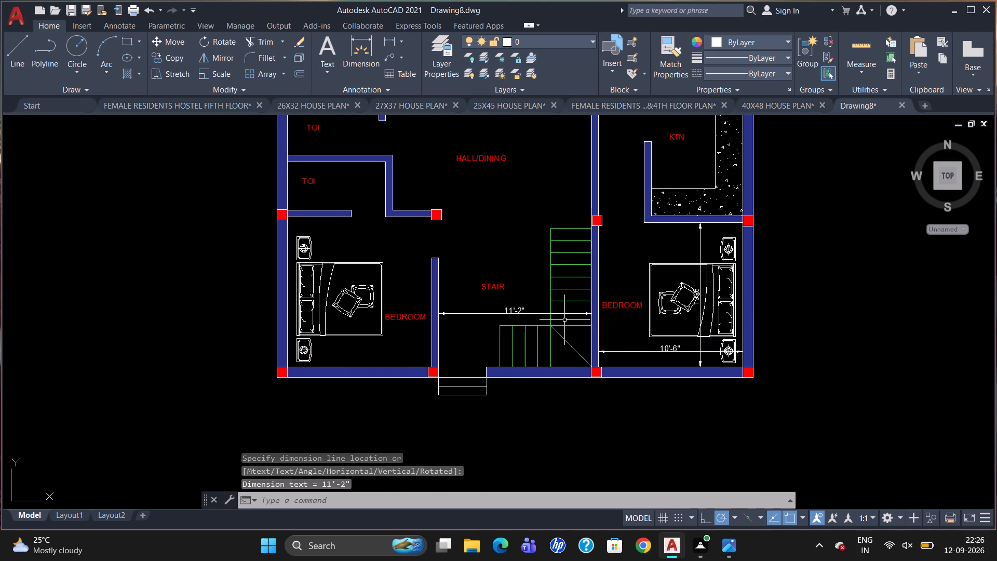
# Add a vertical linear dimension along the green staircase, from its top edge to the bottom wall.
pyautogui.press('space')
pyautogui.moveTo(553, 230); pyautogui.dragTo(553, 242)
pyautogui.click(550, 367)
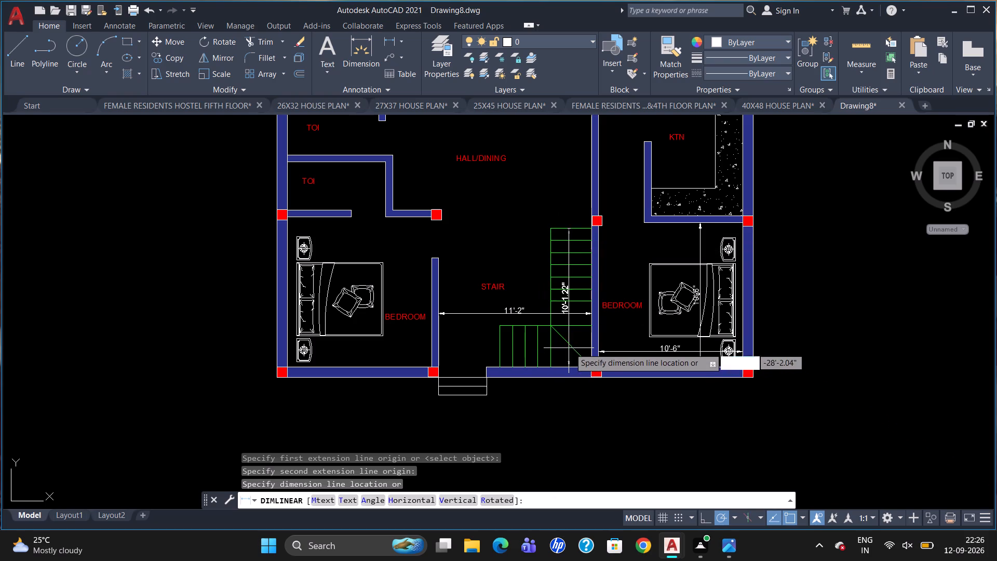
pyautogui.click(570, 348)
# Override the text of the staircase's vertical dimension with 10'-2".
pyautogui.scroll(2, 567, 295)
pyautogui.doubleClick(566, 295)
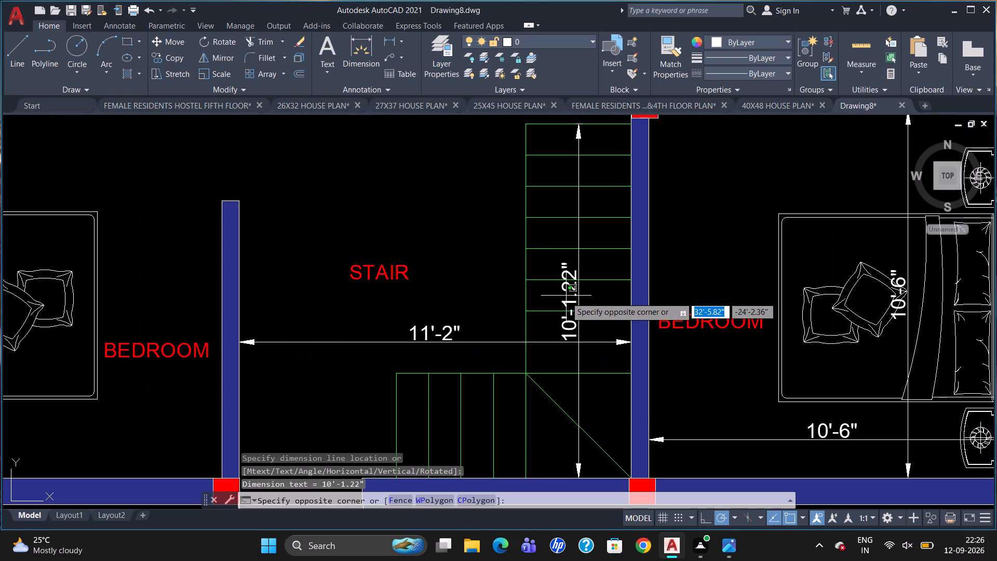
pyautogui.doubleClick(567, 307)
pyautogui.doubleClick(567, 305)
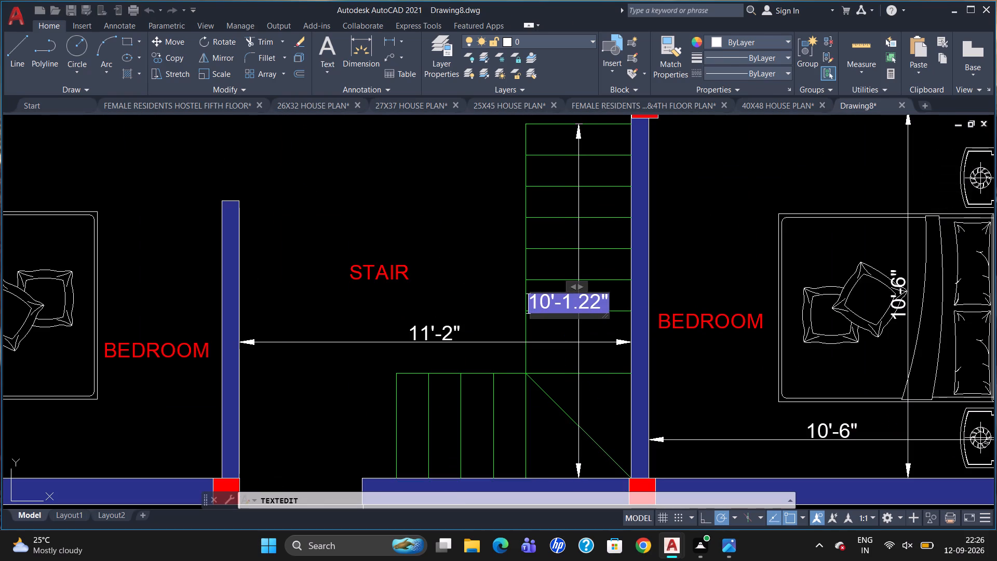
pyautogui.write('10\'-2"')
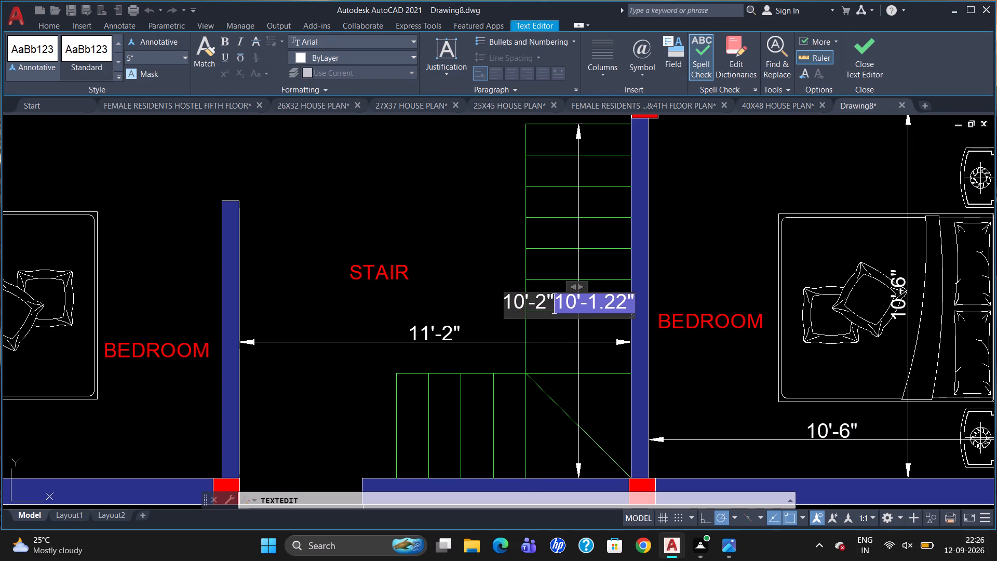
pyautogui.press('Delete')
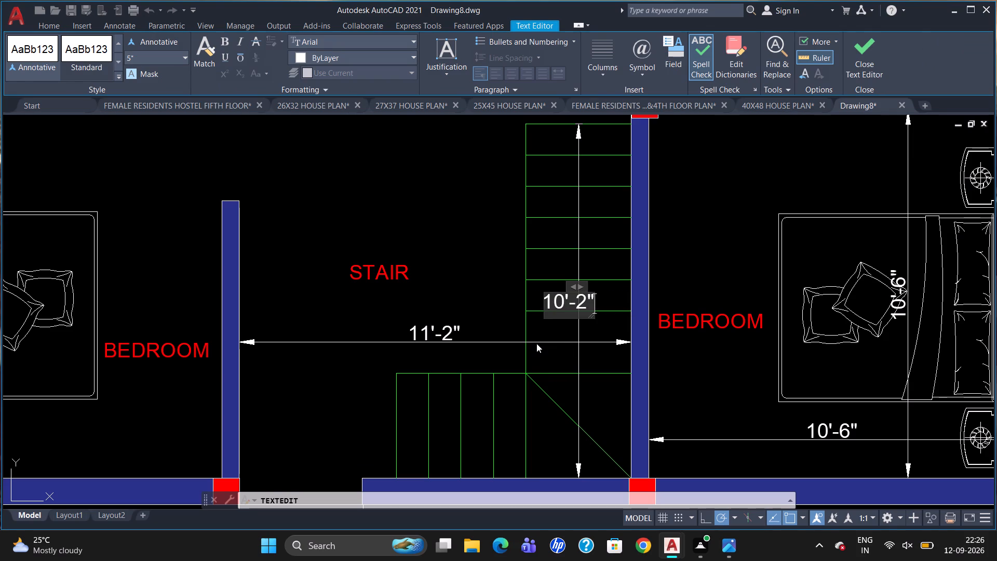
pyautogui.click(543, 366)
pyautogui.press('Escape')
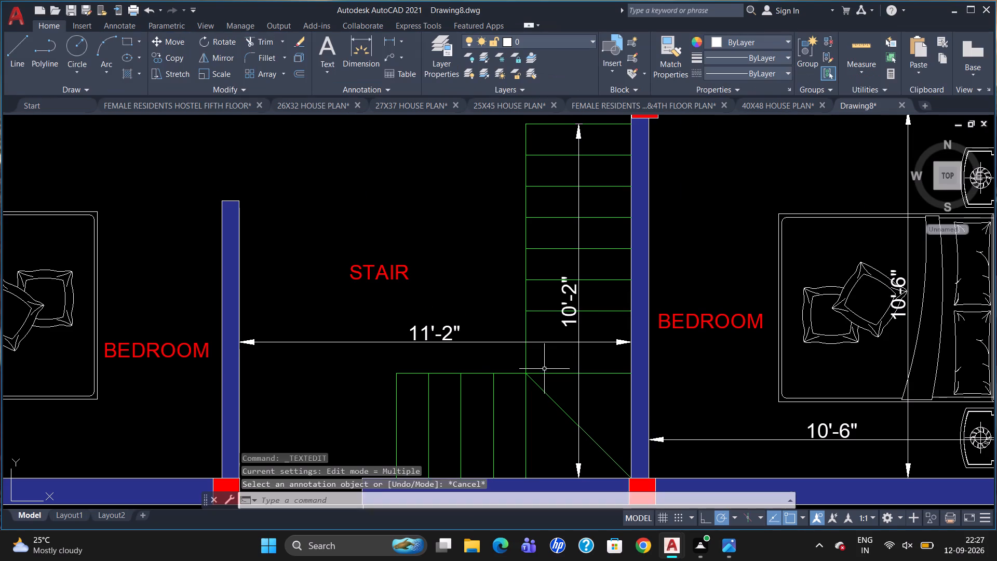
# Add a horizontal linear dimension across the lower left bedroom, from the outer wall to the inner wall, just below the bed.
pyautogui.scroll(-2, 550, 382)
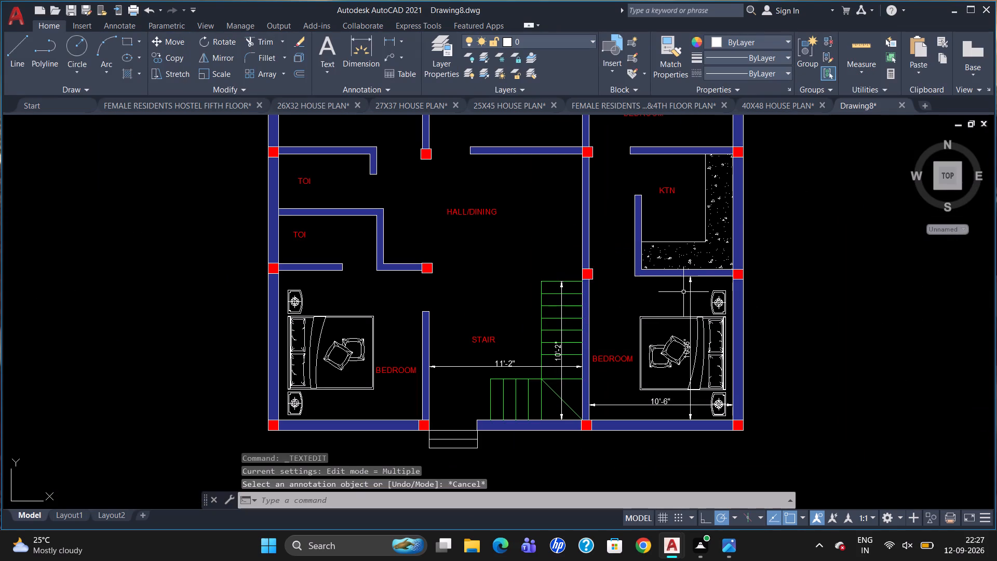
pyautogui.write('DLI')
pyautogui.press('Return')
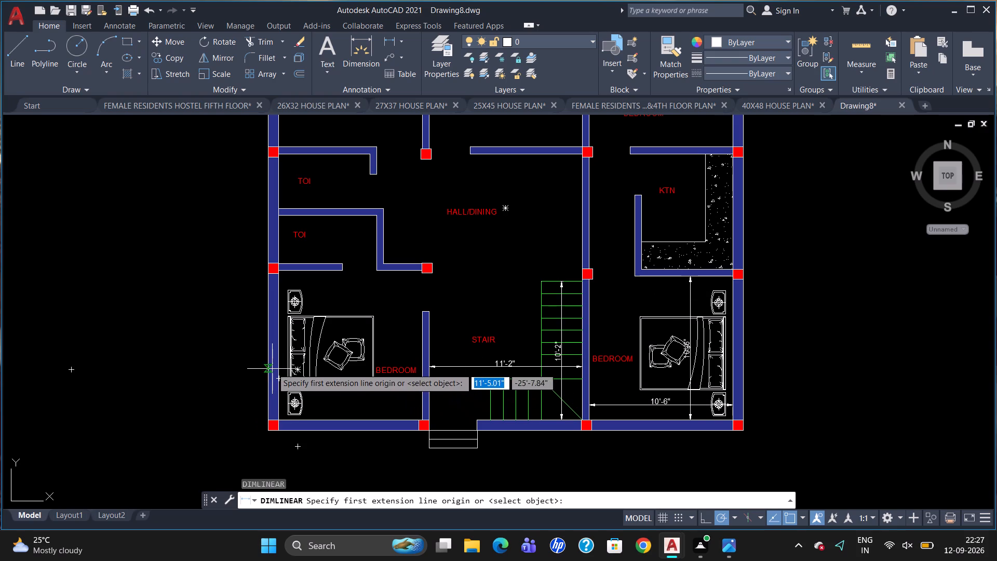
pyautogui.click(282, 373)
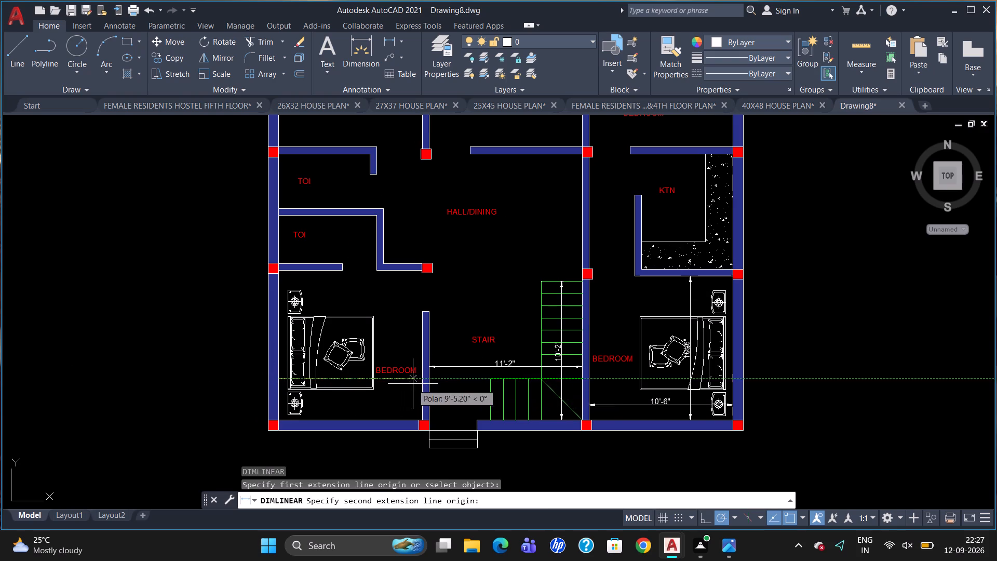
pyautogui.click(419, 382)
pyautogui.click(416, 399)
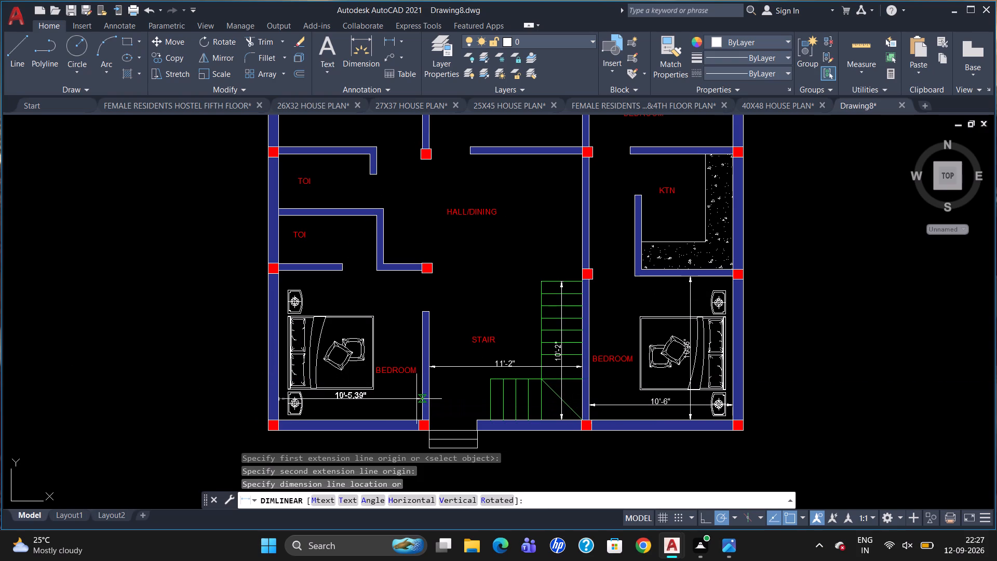
# Override the lower left bedroom's horizontal dimension text with 10'-6" and save the text change.
pyautogui.doubleClick(345, 398)
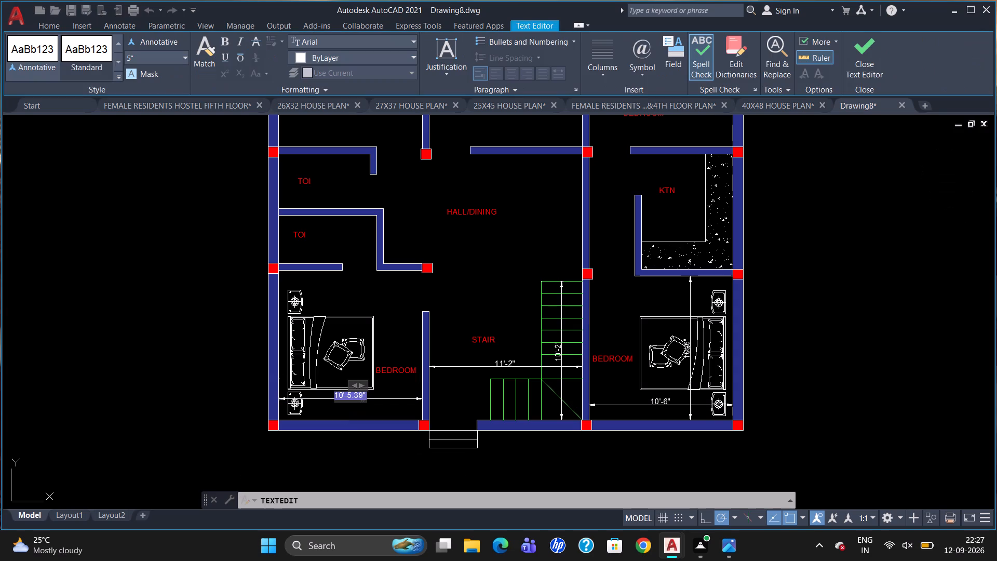
pyautogui.press('Delete')
pyautogui.write("10'-")
pyautogui.write('6"')
pyautogui.press('Return')
pyautogui.press('Escape')
pyautogui.press('Escape')
pyautogui.press('Escape')
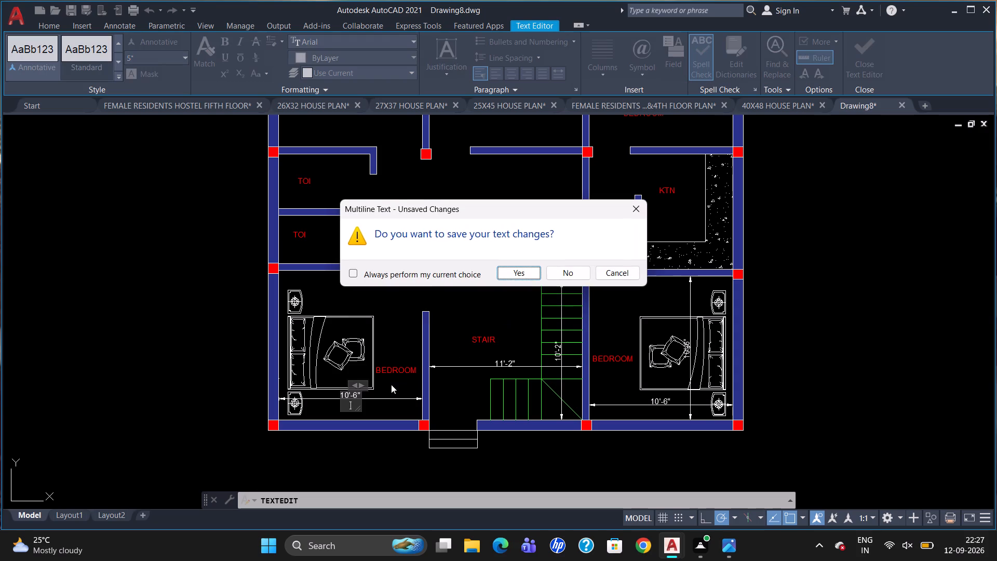
pyautogui.click(513, 275)
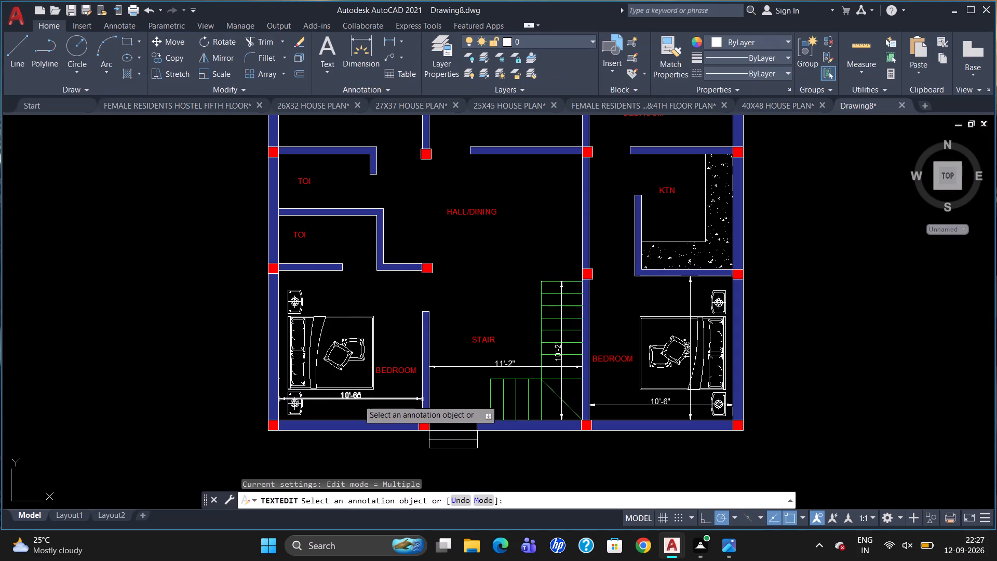
pyautogui.press('Escape')
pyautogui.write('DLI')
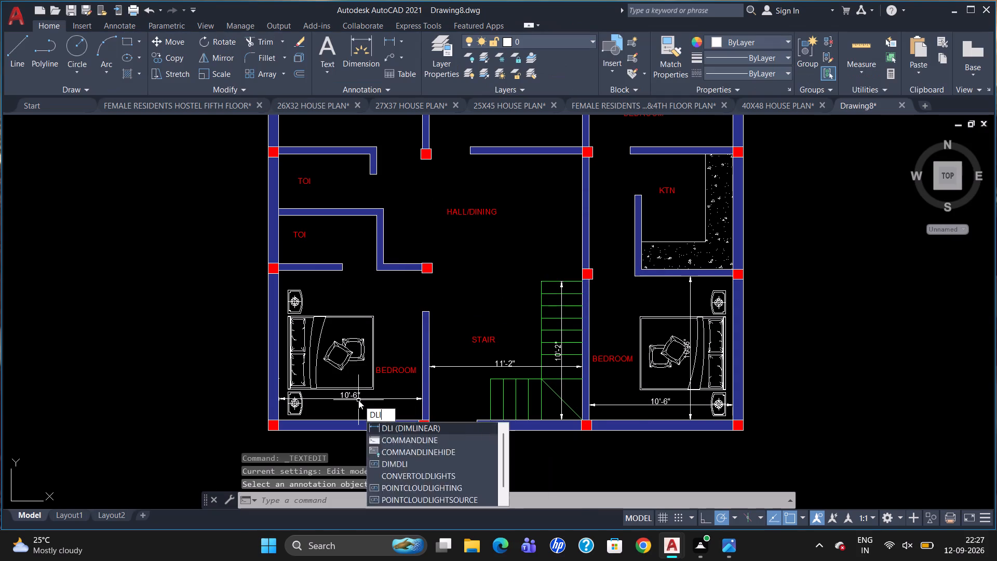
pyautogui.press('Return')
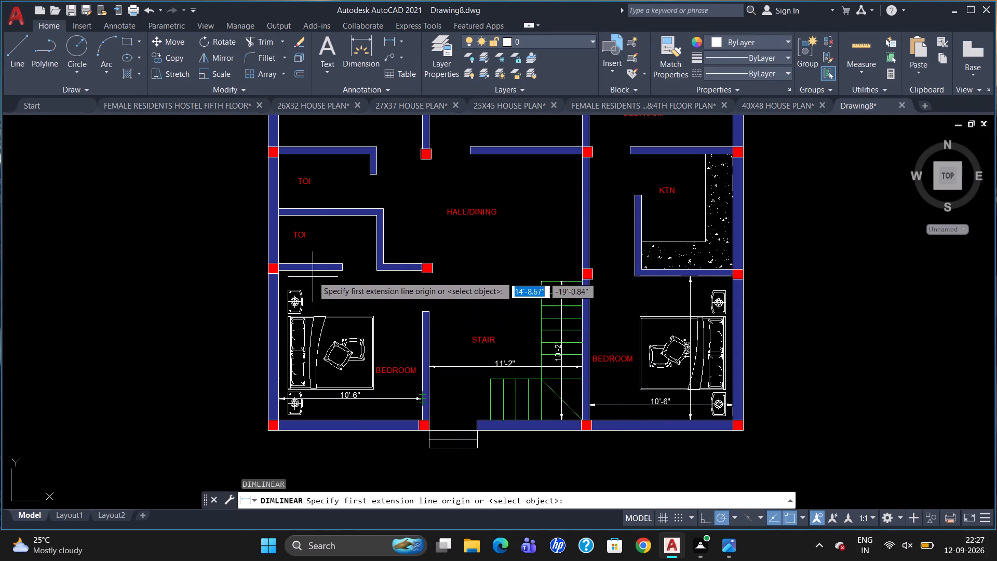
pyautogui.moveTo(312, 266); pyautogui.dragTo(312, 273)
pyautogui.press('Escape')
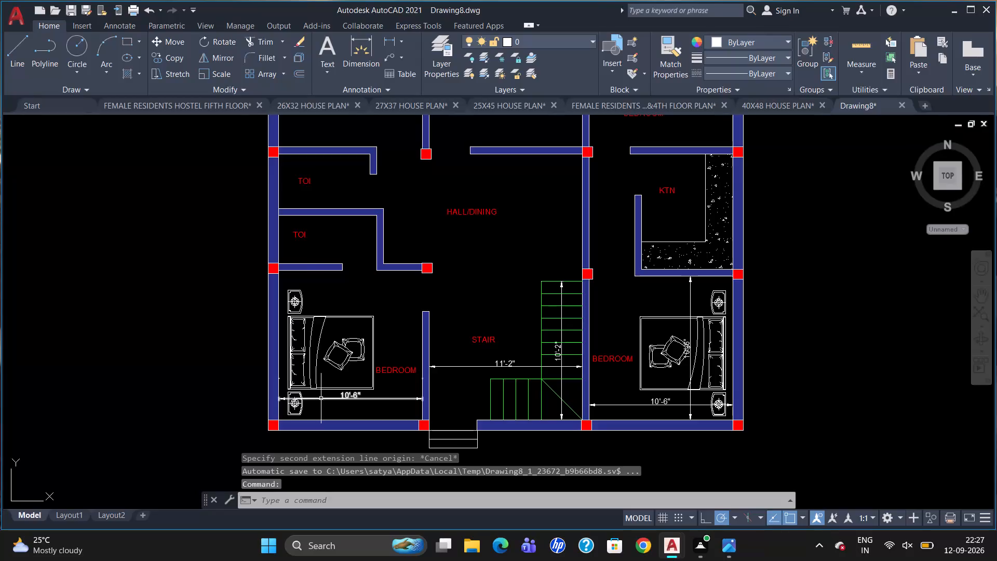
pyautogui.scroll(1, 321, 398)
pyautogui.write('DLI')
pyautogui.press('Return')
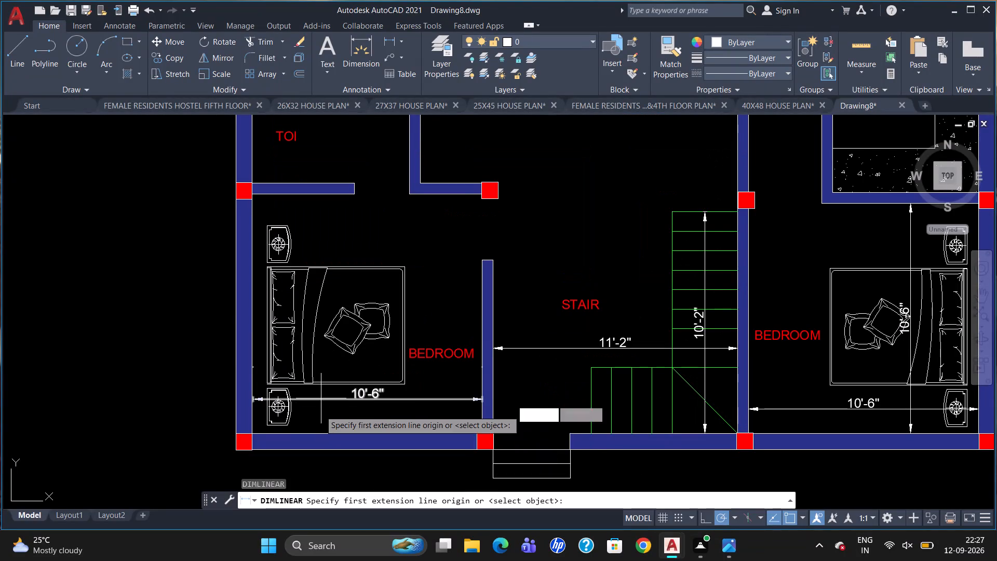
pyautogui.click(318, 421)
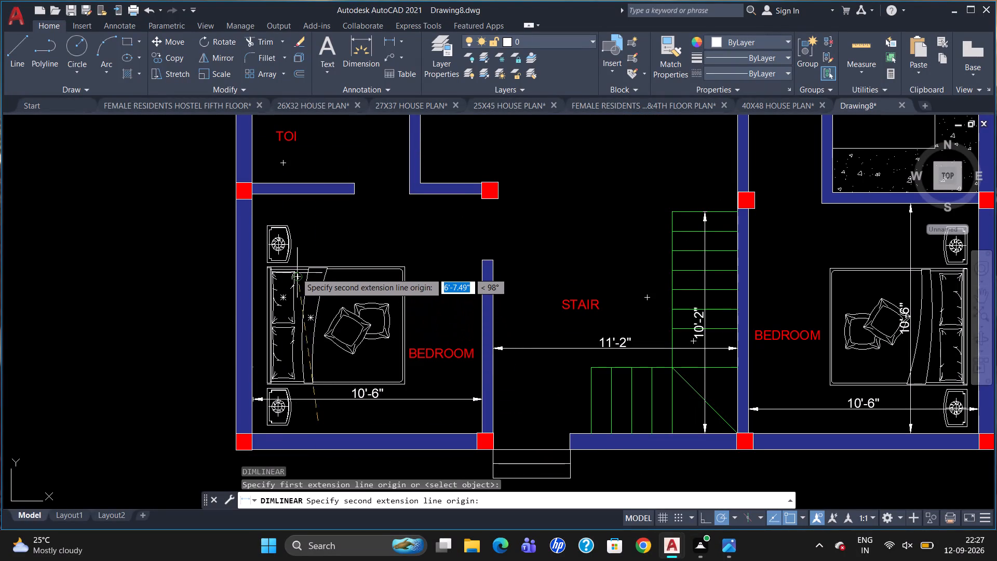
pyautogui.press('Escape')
# Add a vertical linear dimension in the lower left bedroom, from the bottom wall up to the lower toilet's wall, running through the bed.
pyautogui.write('DLI')
pyautogui.press('Return')
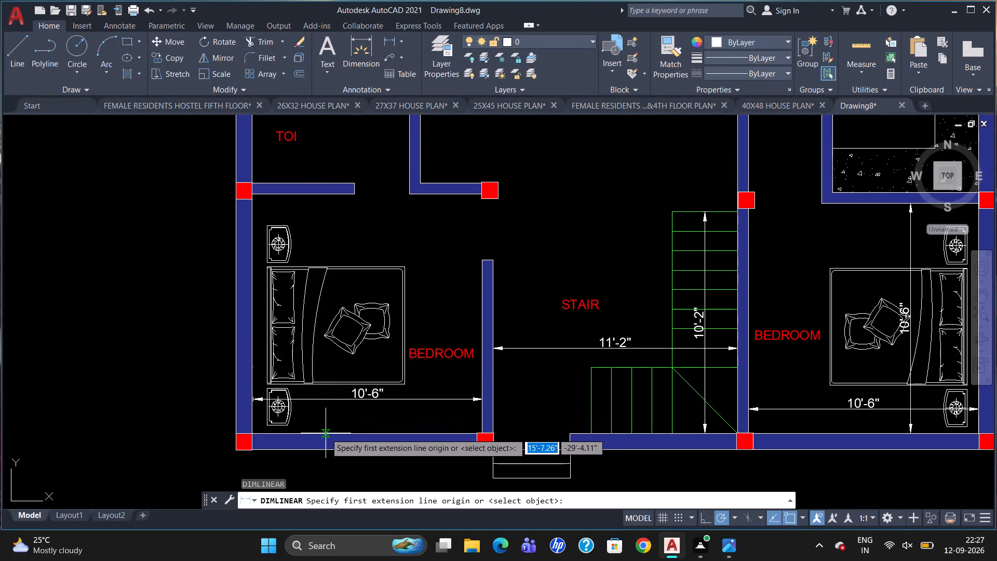
pyautogui.click(325, 433)
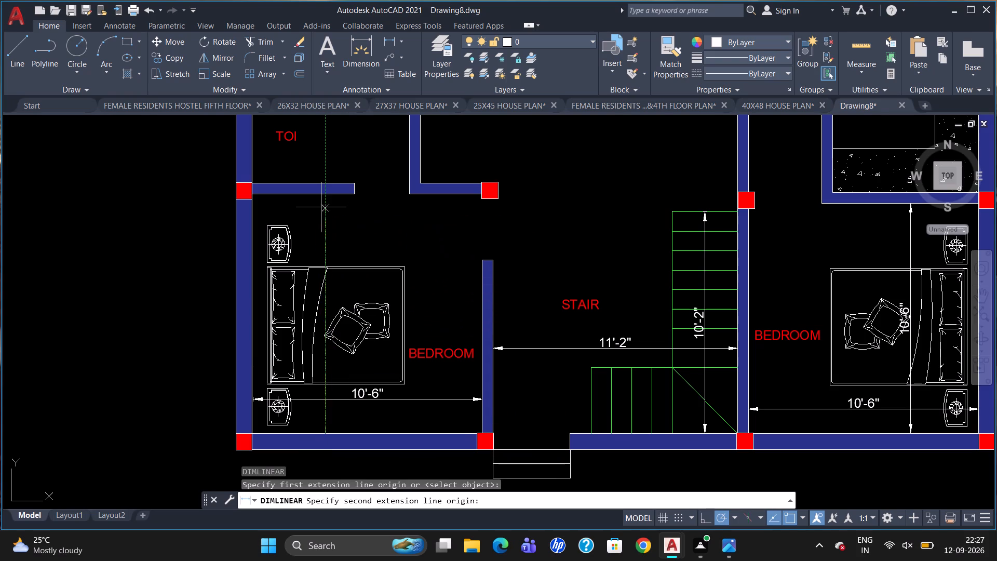
pyautogui.click(325, 196)
pyautogui.click(341, 197)
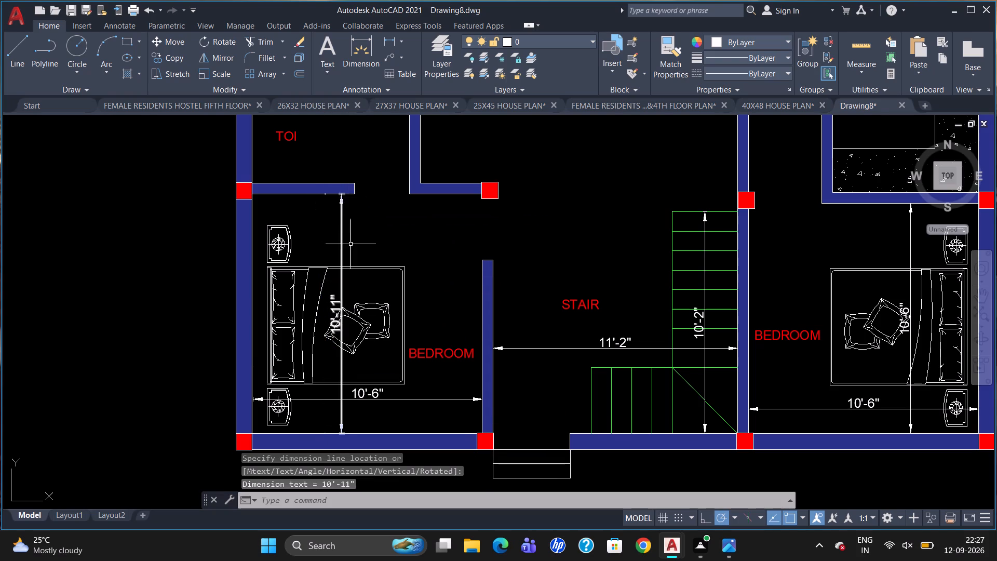
# Override the lower left bedroom's vertical dimension text with 10'-6".
pyautogui.doubleClick(336, 311)
pyautogui.press('Delete')
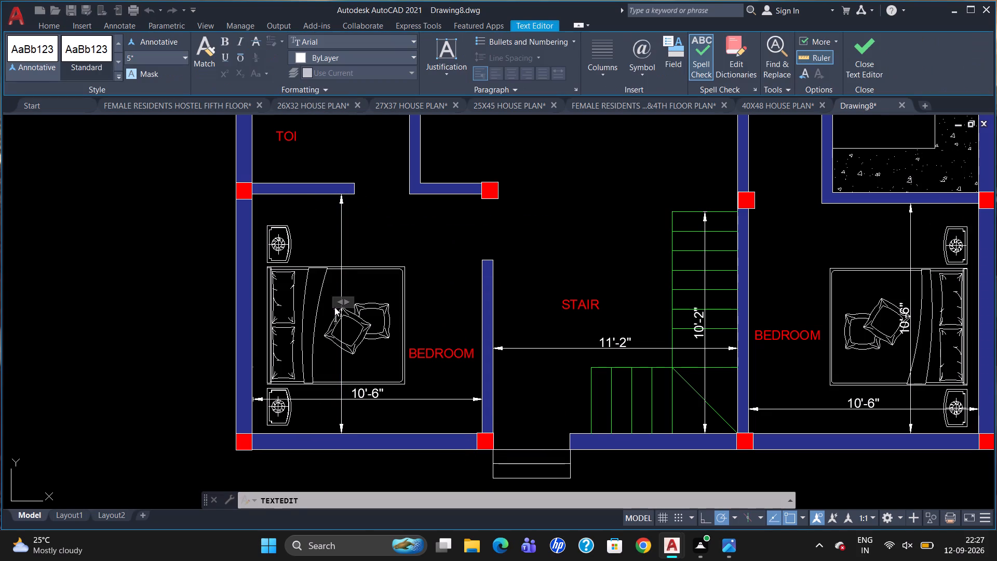
pyautogui.write('10\'-6"')
pyautogui.click(416, 247)
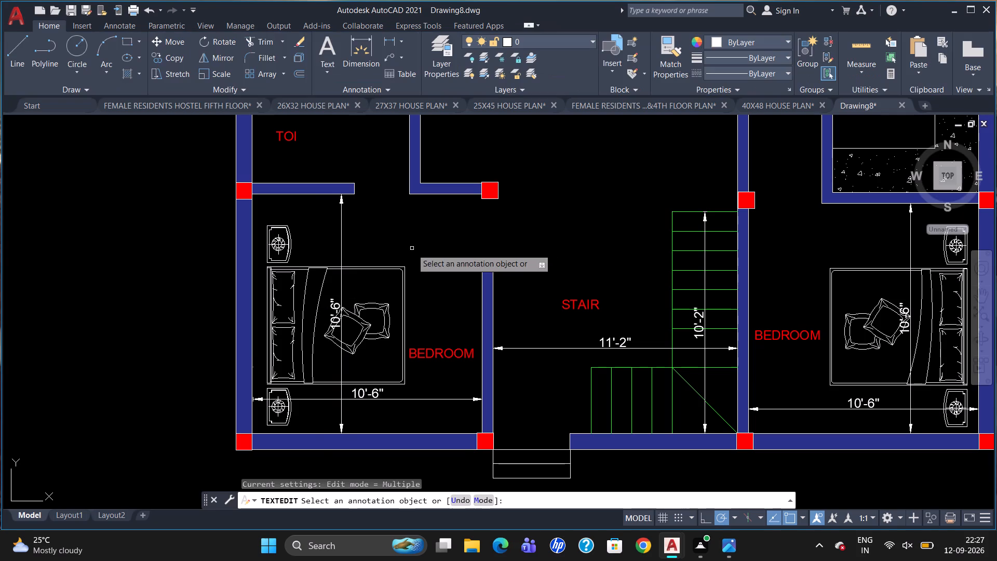
pyautogui.press('Escape')
# Add a horizontal linear dimension across the lower toilet, from the outer wall to its inner side wall, just below the TOI label.
pyautogui.scroll(-2, 432, 343)
pyautogui.scroll(2, 387, 250)
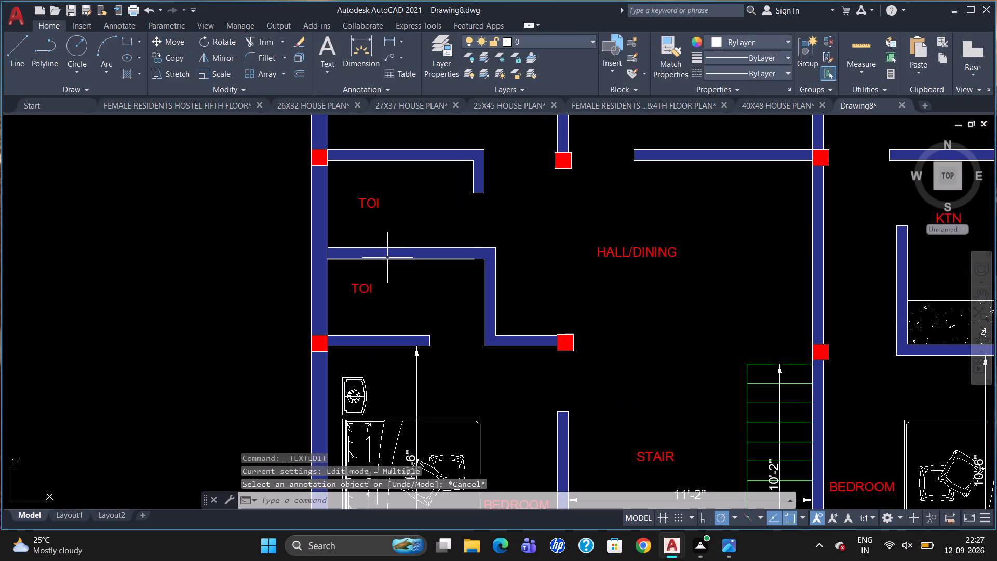
pyautogui.write('DLI')
pyautogui.press('Return')
pyautogui.click(329, 308)
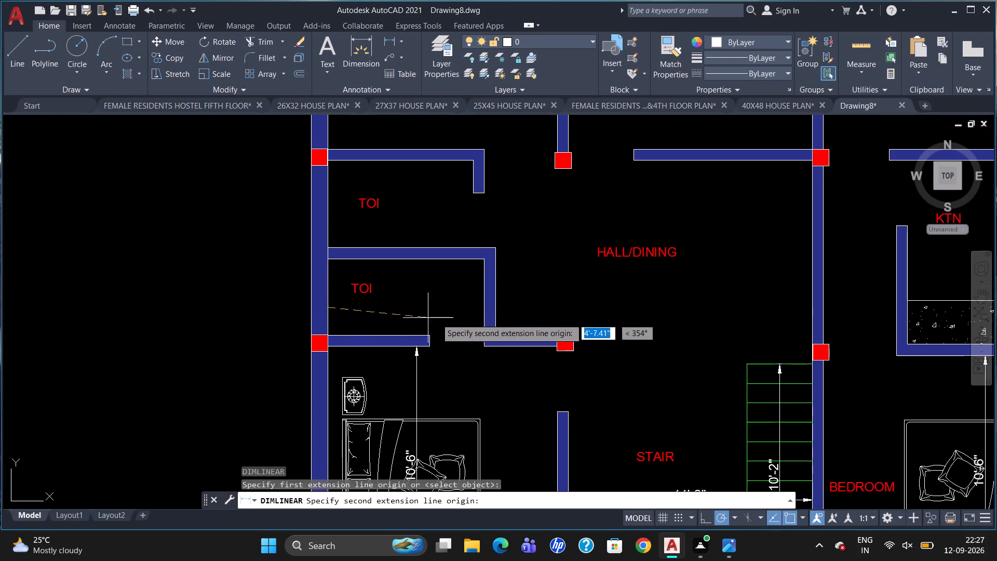
pyautogui.click(482, 301)
pyautogui.click(481, 308)
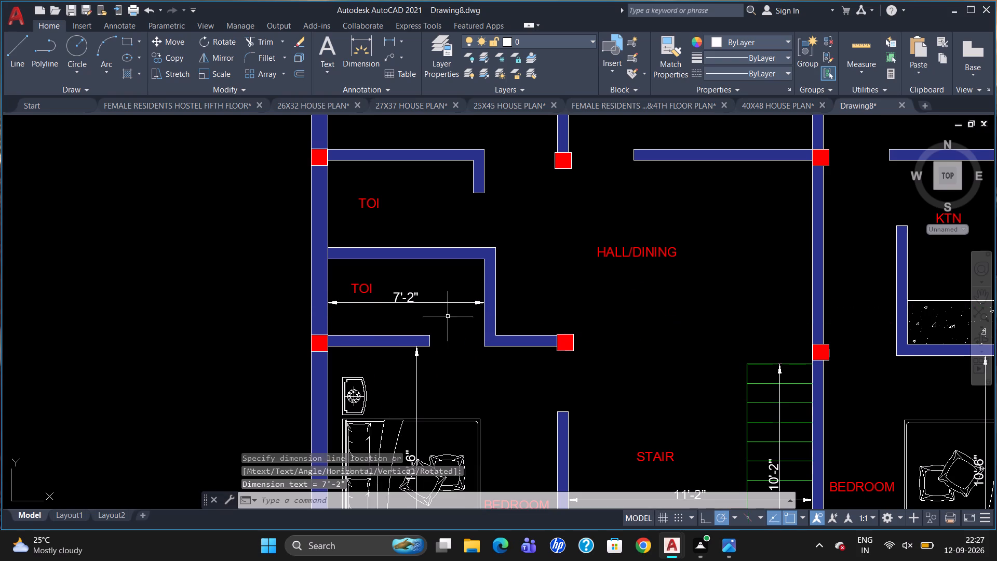
# Override the lower toilet's horizontal dimension text with 6'-8".
pyautogui.doubleClick(397, 301)
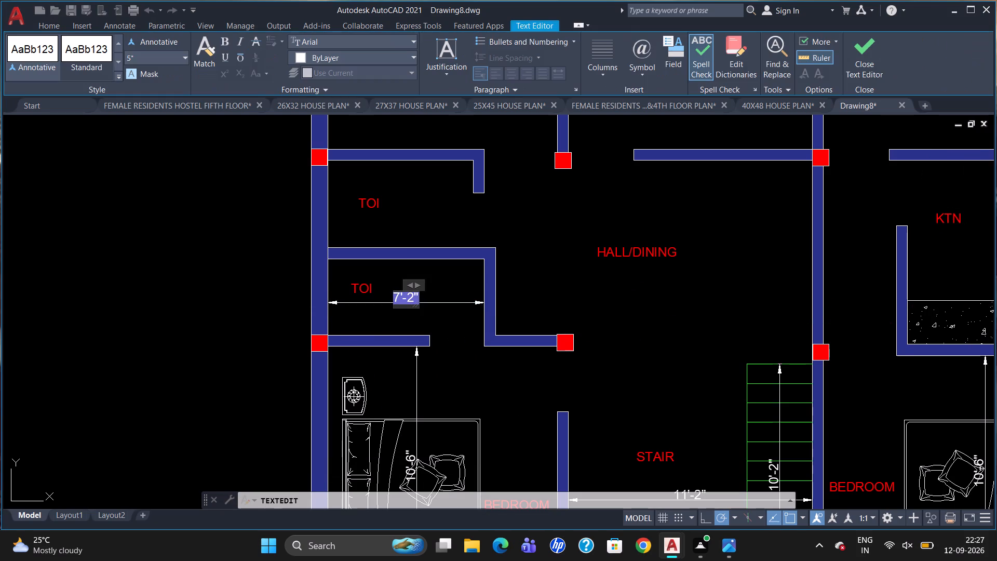
pyautogui.press('Delete')
pyautogui.write("6'")
pyautogui.write('-8"')
pyautogui.click(413, 330)
pyautogui.press('Escape')
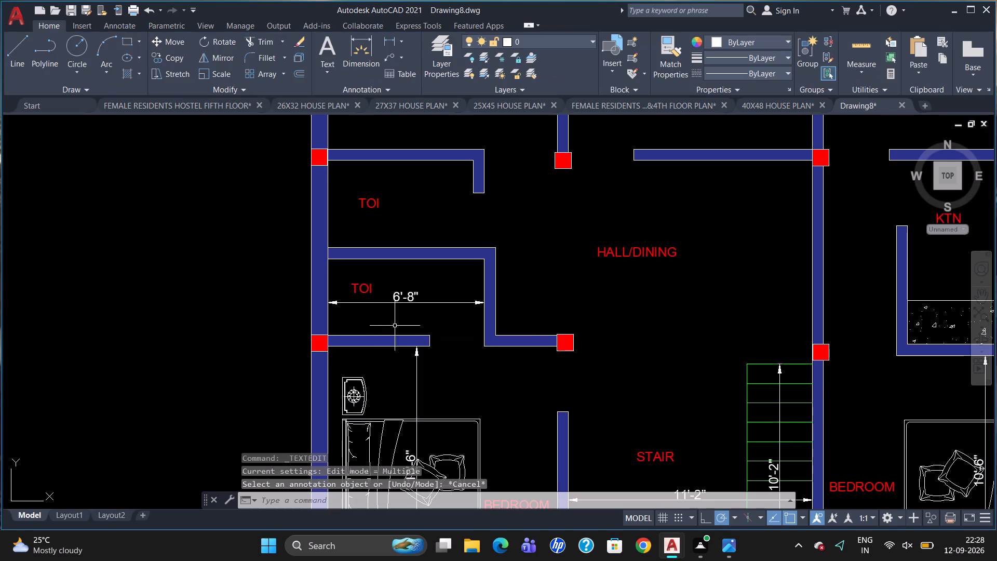
# Add a vertical linear dimension inside the lower toilet, between its upper and lower wall faces, near the TOI label.
pyautogui.write('DLI')
pyautogui.press('Return')
pyautogui.click(331, 261)
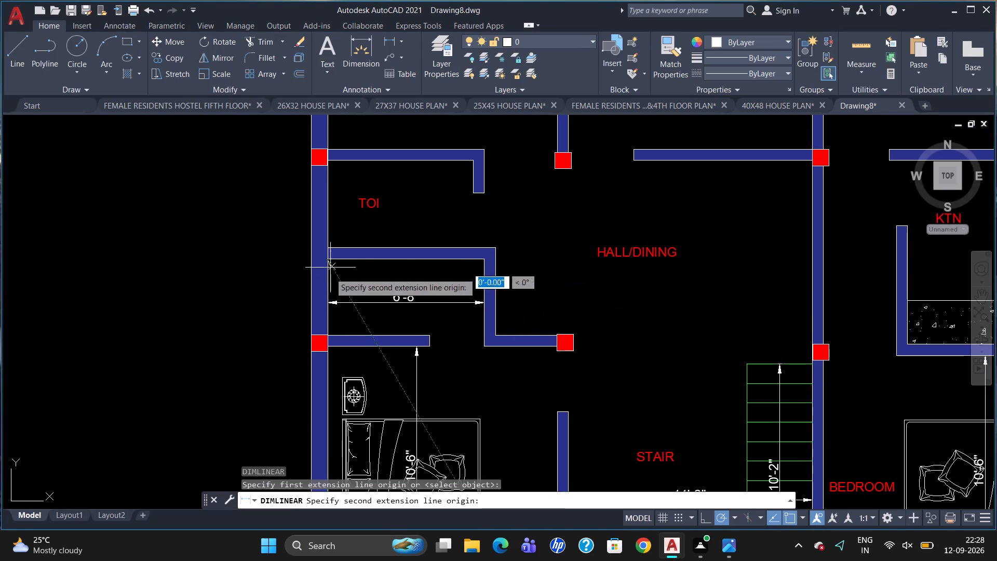
pyautogui.click(332, 330)
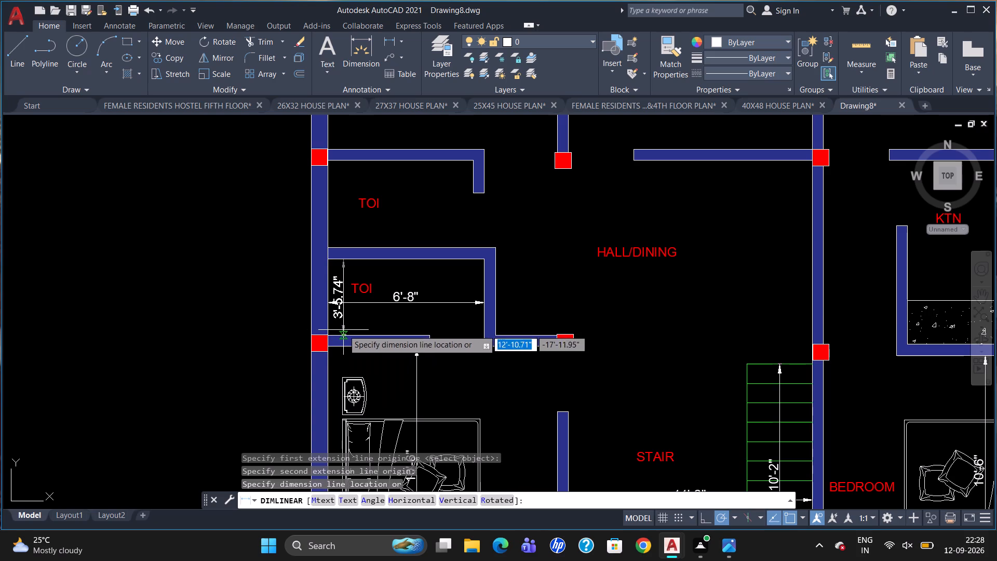
pyautogui.click(383, 328)
# Override the lower toilet's vertical dimension text with 4'.
pyautogui.doubleClick(372, 312)
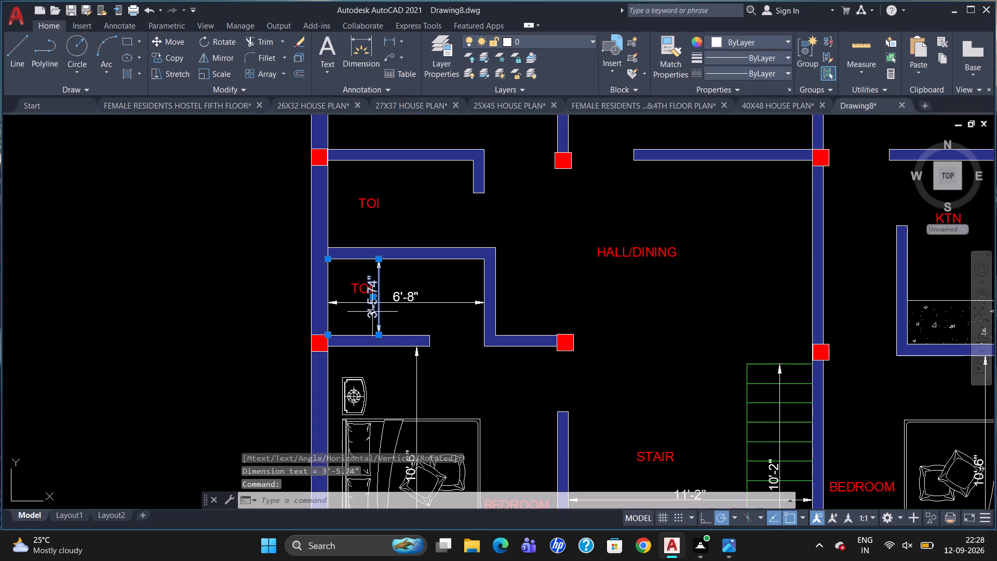
pyautogui.press('Delete')
pyautogui.press('4')
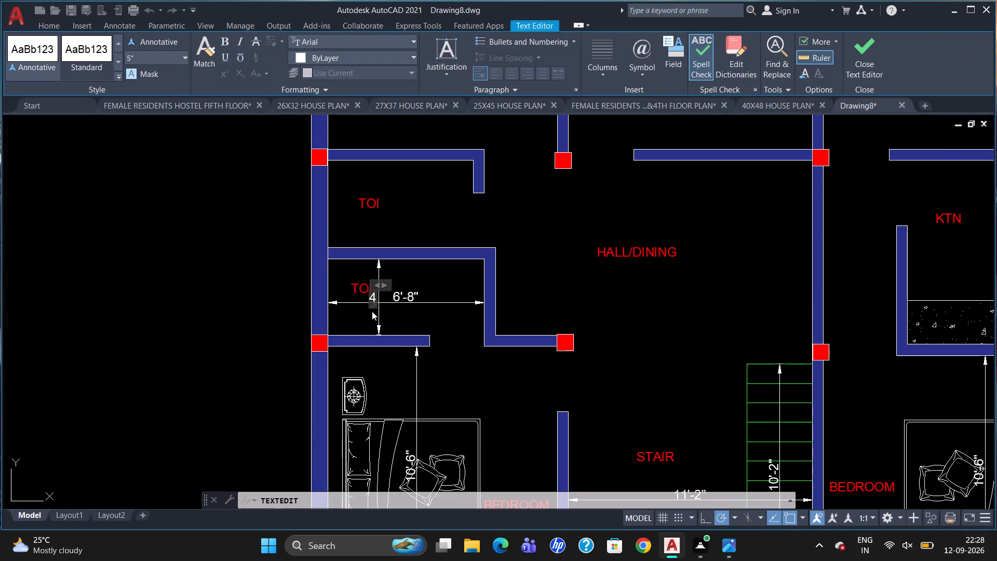
pyautogui.press("'")
pyautogui.click(407, 327)
pyautogui.press('Escape')
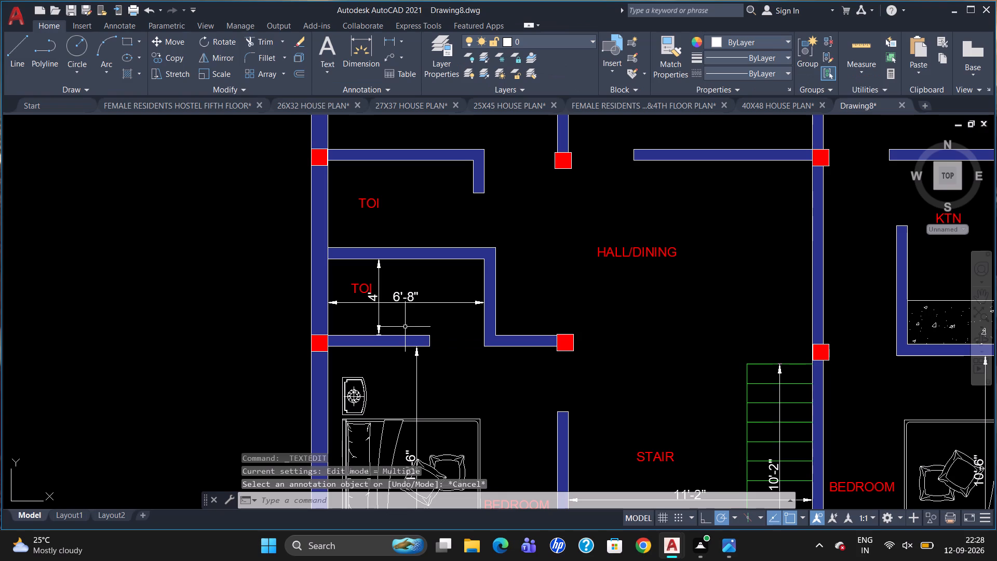
# Add a vertical linear dimension inside the upper toilet, between its upper and lower wall faces, close to the outer wall.
pyautogui.scroll(-1, 410, 347)
pyautogui.scroll(2, 374, 274)
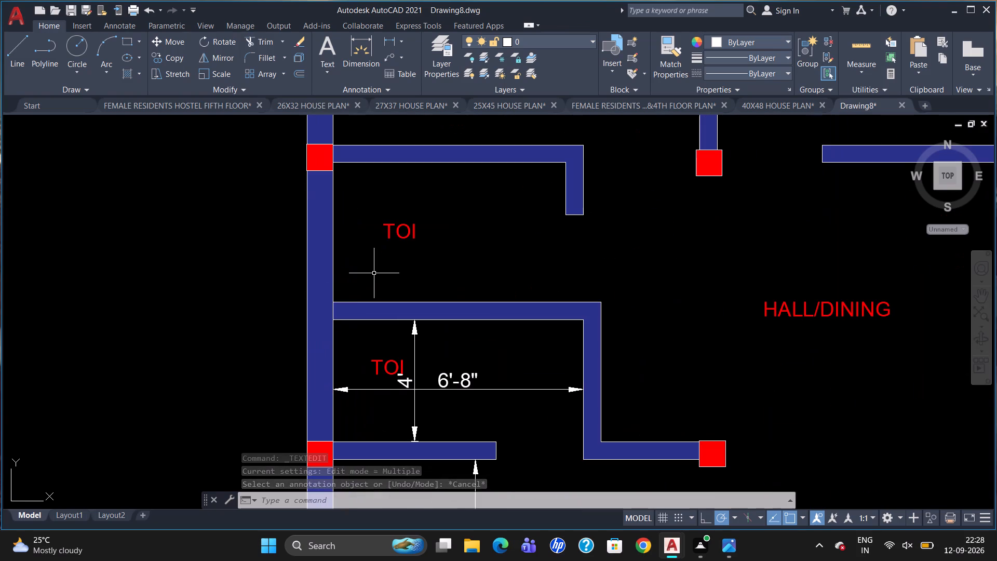
pyautogui.write('DL')
pyautogui.press('i')
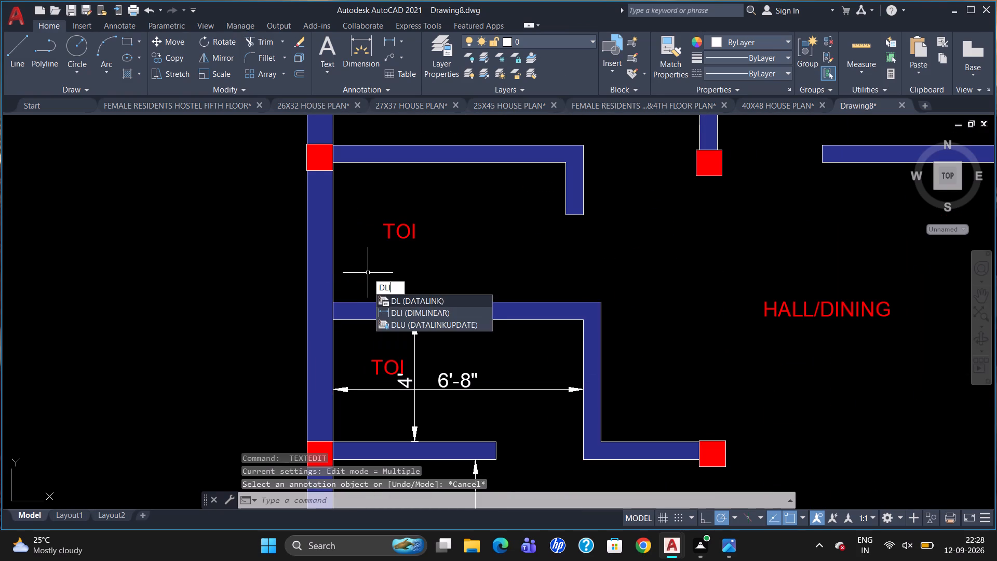
pyautogui.press('Return')
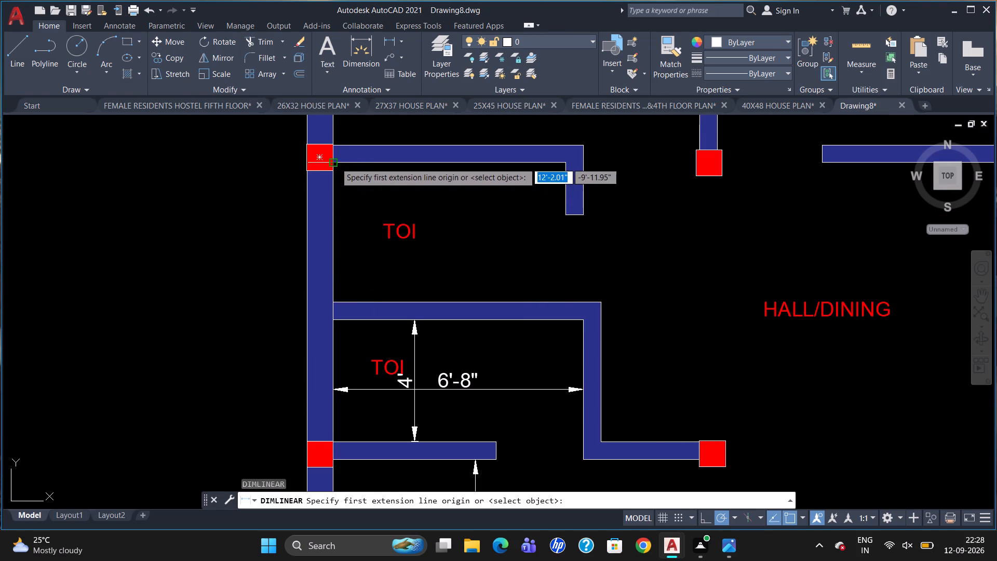
pyautogui.moveTo(335, 162); pyautogui.dragTo(335, 167)
pyautogui.click(332, 300)
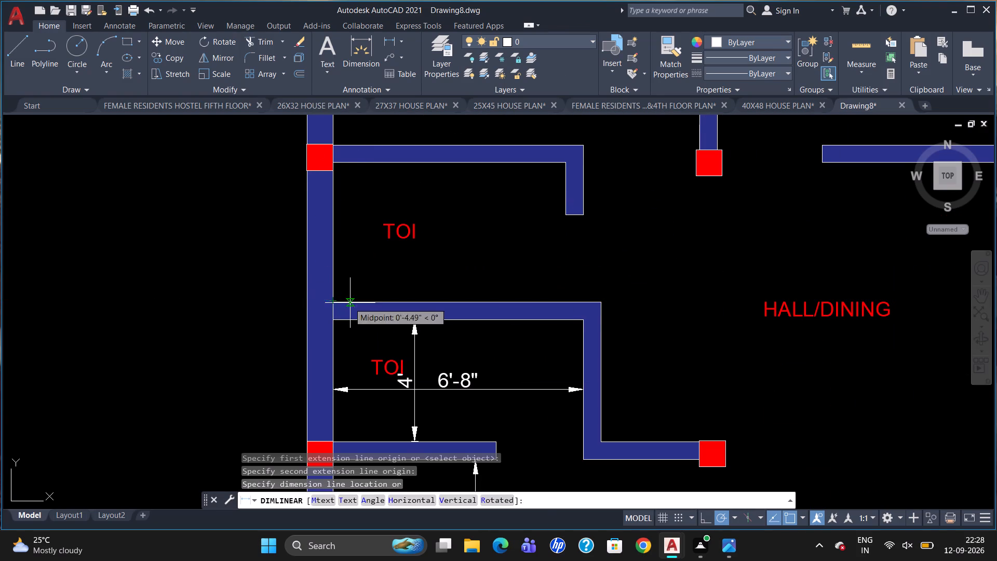
pyautogui.click(362, 305)
# Override the upper toilet's vertical dimension text with 4'.
pyautogui.doubleClick(352, 252)
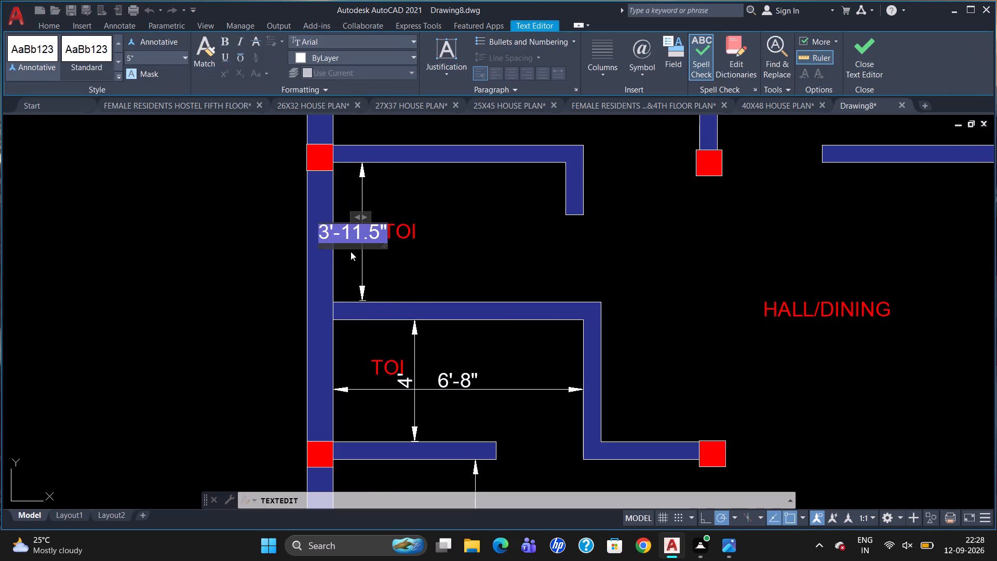
pyautogui.press('Delete')
pyautogui.press('4')
pyautogui.press("'")
pyautogui.click(397, 276)
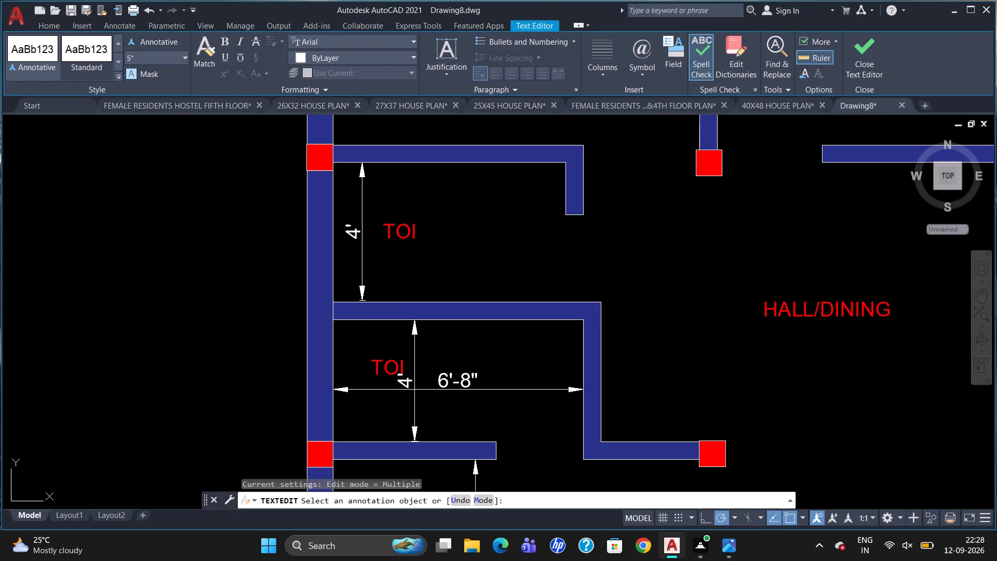
pyautogui.press('Escape')
# Add a horizontal linear dimension across the upper toilet, from the outer wall to the short inner wall, placed near the TOI label.
pyautogui.write('DLI')
pyautogui.press('Return')
pyautogui.click(336, 161)
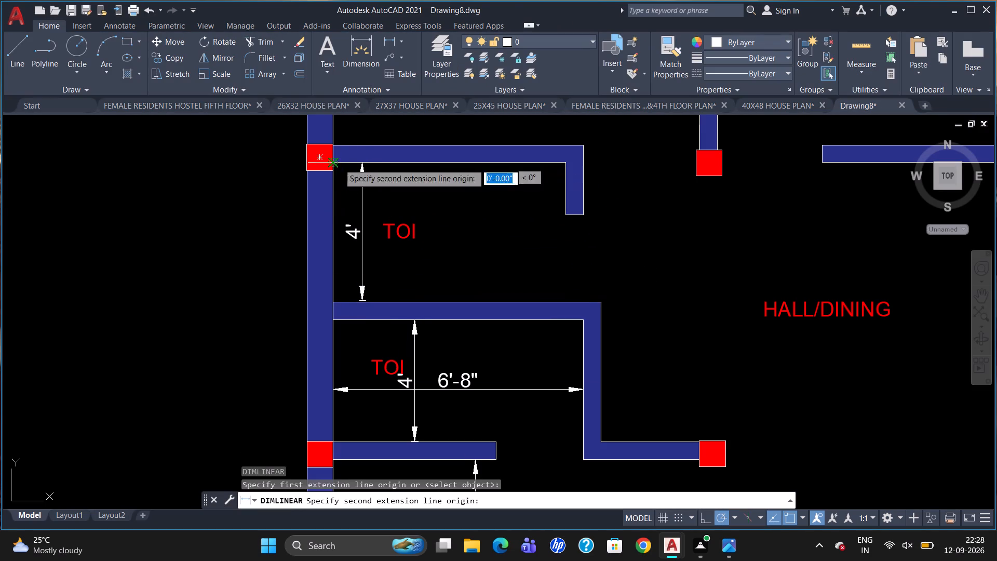
pyautogui.click(564, 163)
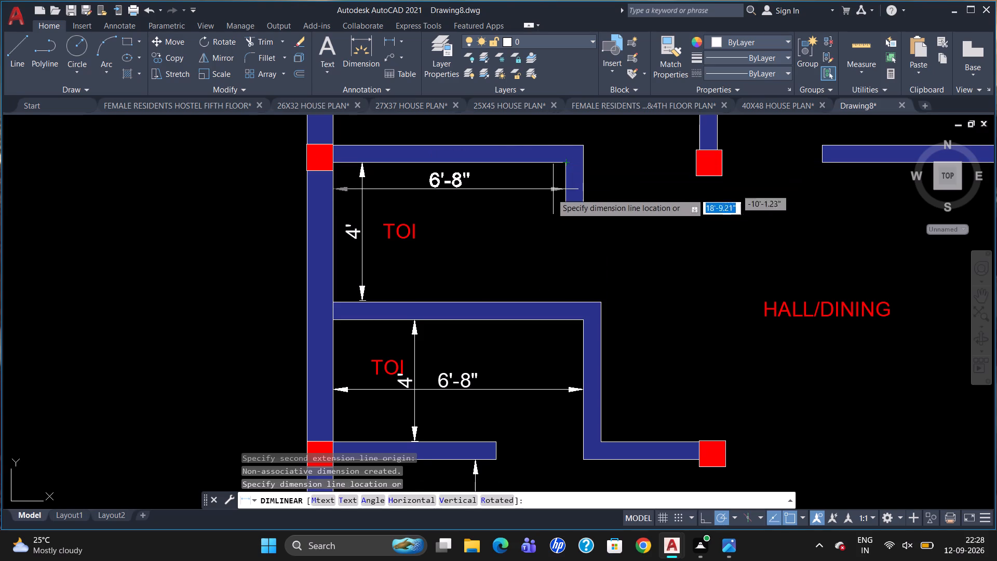
pyautogui.click(547, 216)
# Add a horizontal linear dimension across the upper left bedroom, from the outer wall to the partition wall, just below the BEDROOM label.
pyautogui.scroll(-2, 405, 310)
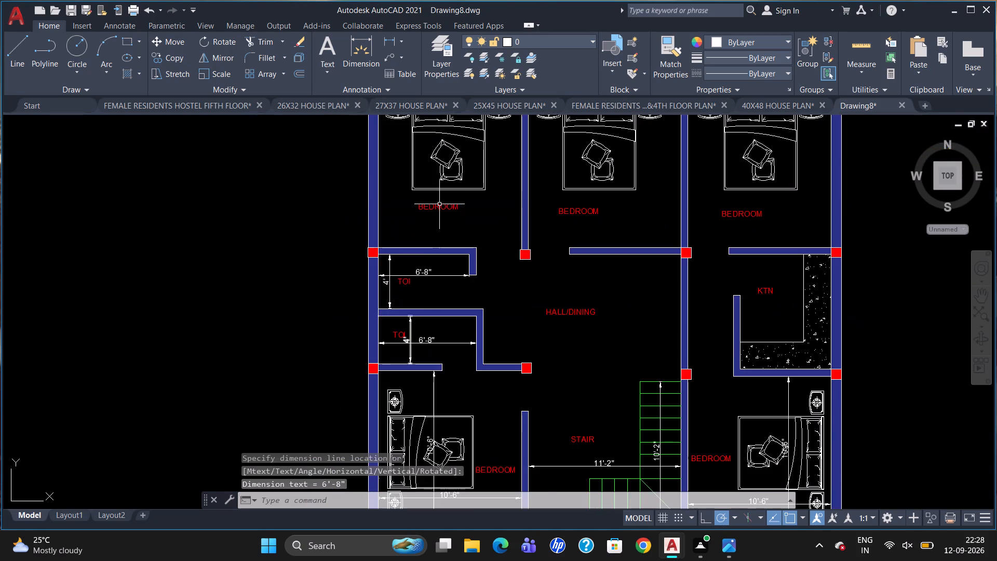
pyautogui.scroll(2, 440, 193)
pyautogui.write('DL')
pyautogui.press('i')
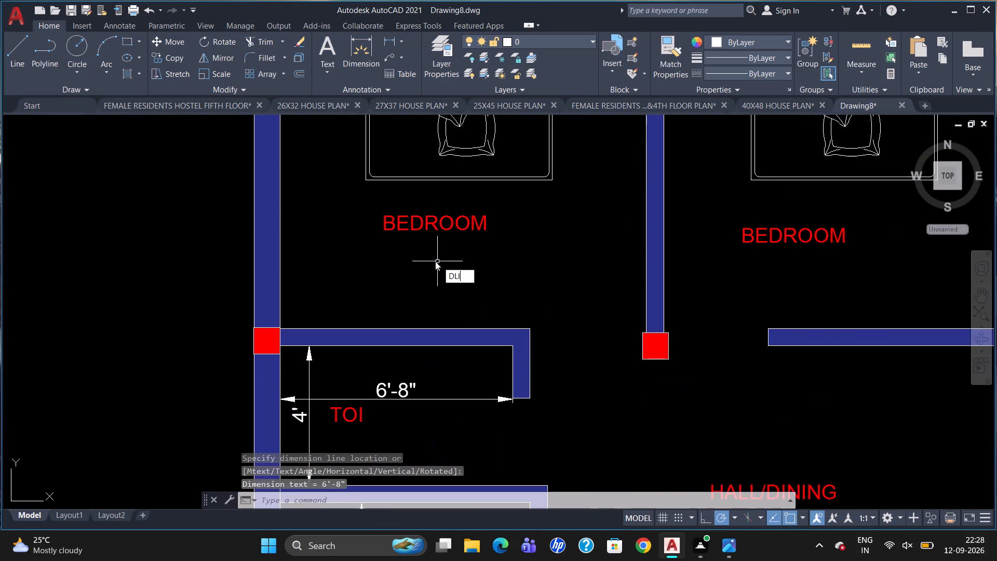
pyautogui.press('Return')
pyautogui.click(274, 270)
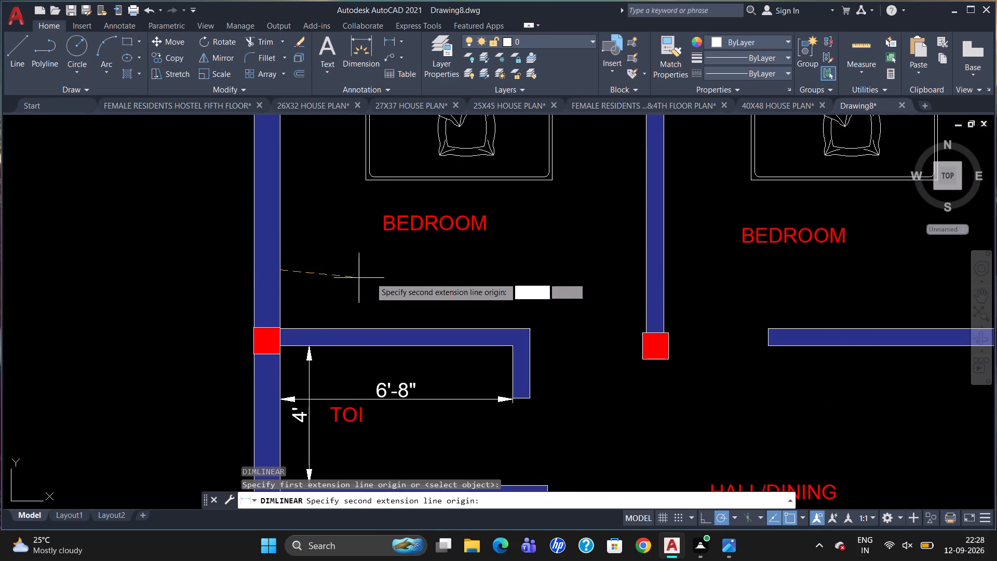
pyautogui.click(643, 270)
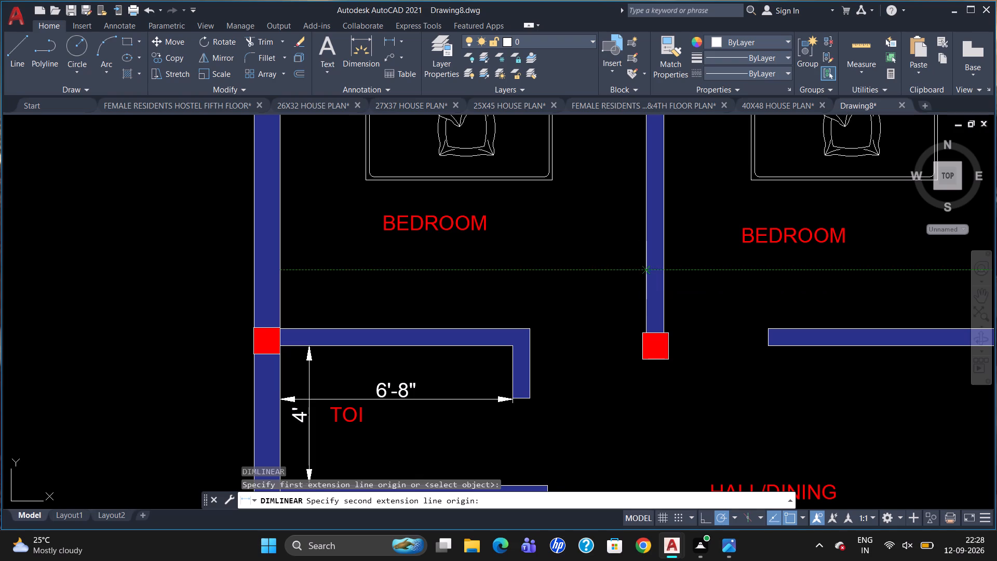
pyautogui.click(640, 276)
# Add a vertical linear dimension inside the upper left bedroom, from the top wall to the toilet wall, close to the outer wall.
pyautogui.scroll(-2, 533, 287)
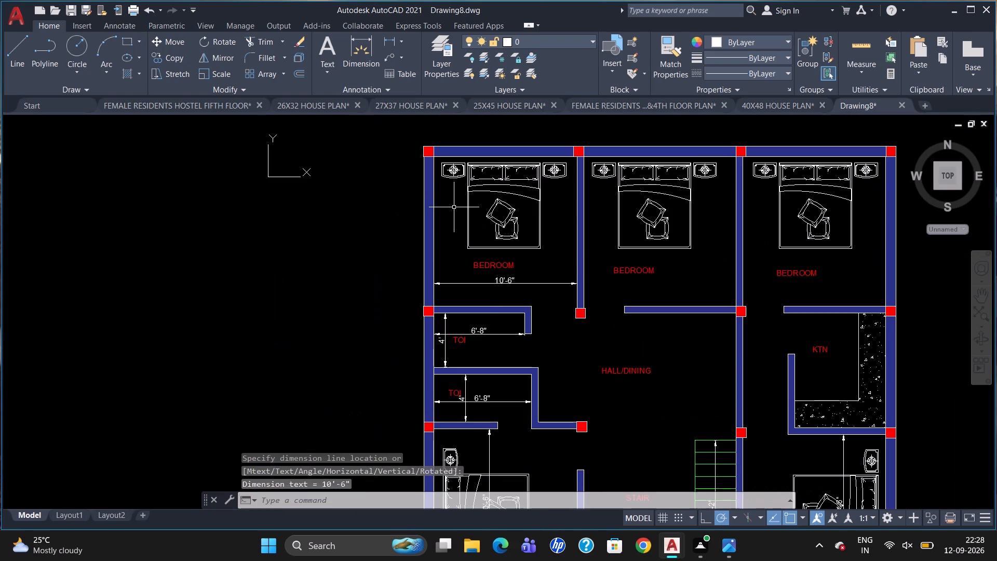
pyautogui.press('space')
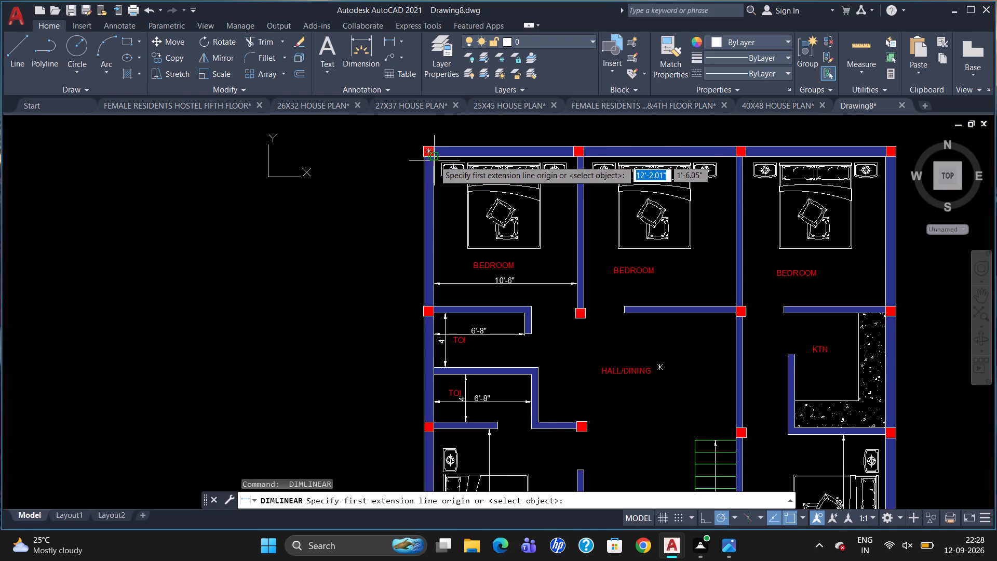
pyautogui.moveTo(435, 161); pyautogui.dragTo(435, 170)
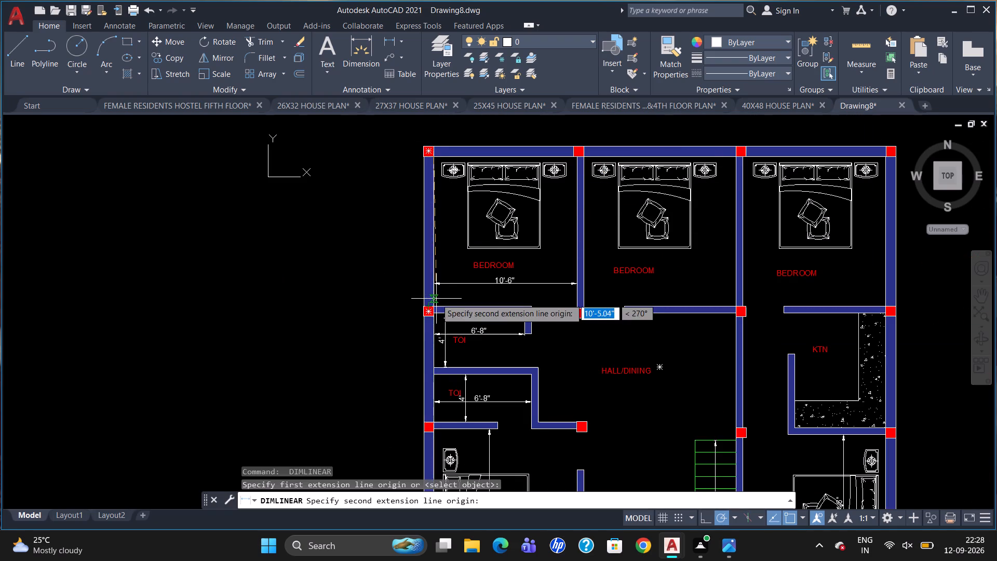
pyautogui.scroll(2, 434, 303)
pyautogui.click(433, 312)
pyautogui.scroll(-1, 488, 319)
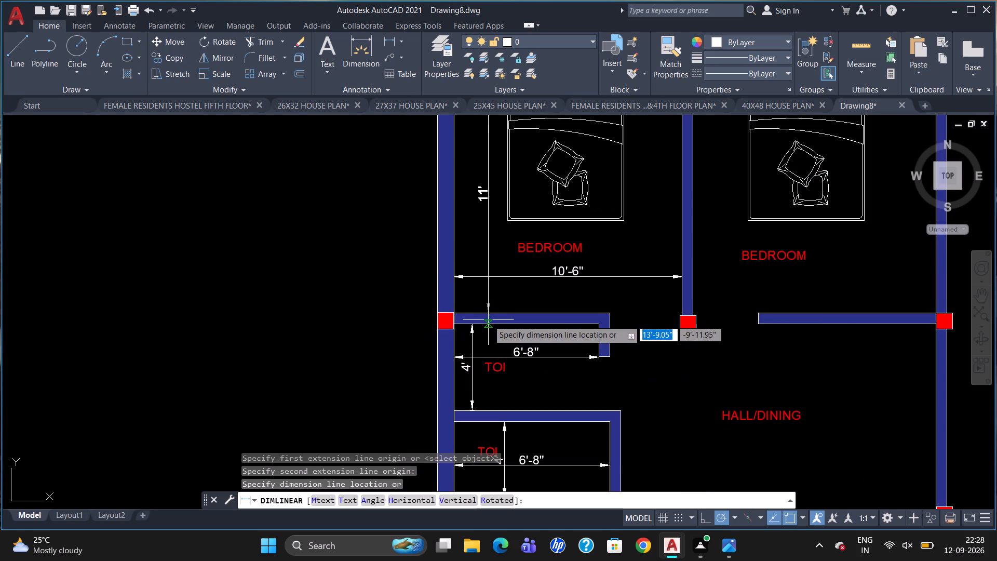
pyautogui.click(489, 320)
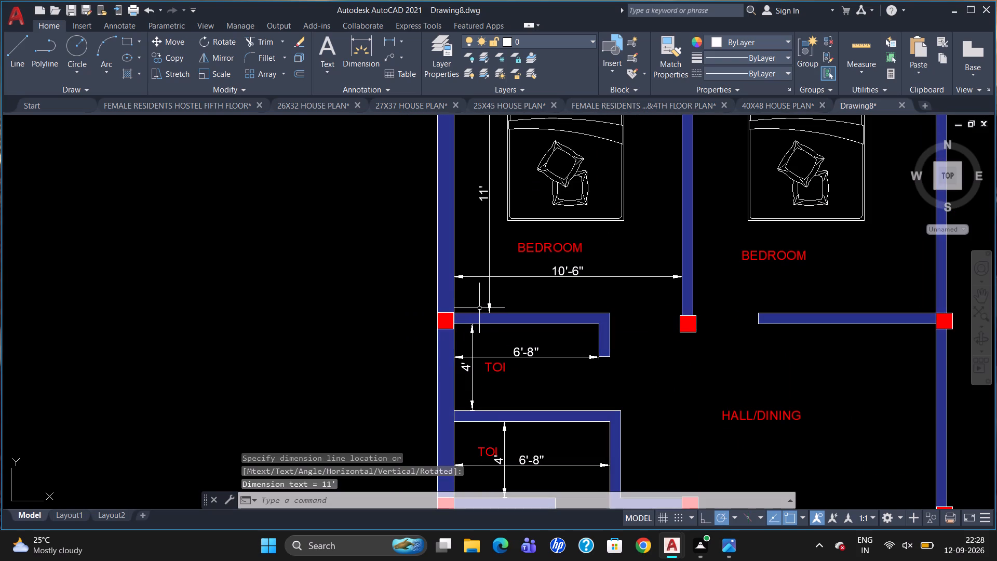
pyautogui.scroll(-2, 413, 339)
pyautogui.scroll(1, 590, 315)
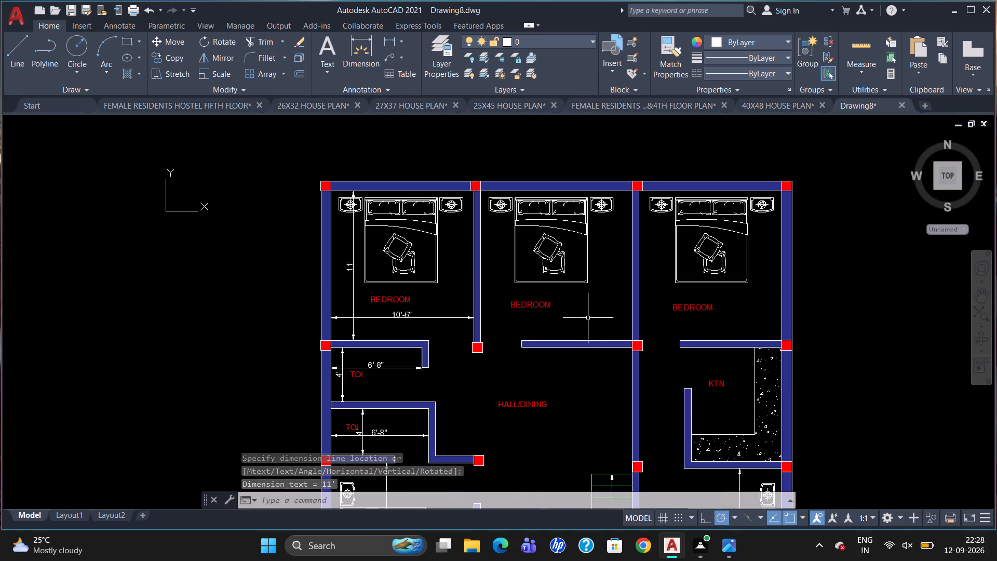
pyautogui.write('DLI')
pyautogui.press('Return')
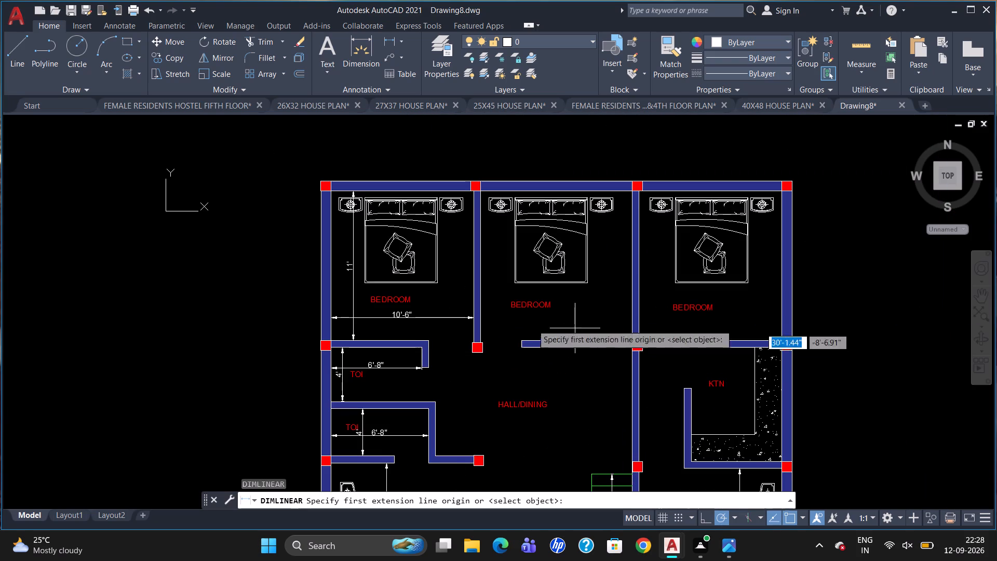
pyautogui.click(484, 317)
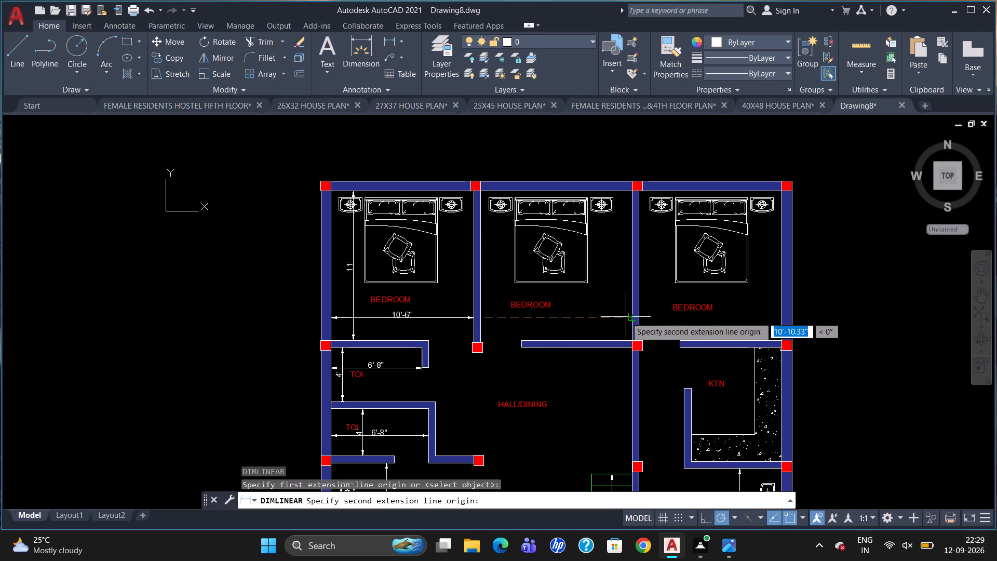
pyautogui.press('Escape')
# Add a horizontal linear dimension across the upper middle bedroom, between its two partition walls, just below the BEDROOM label.
pyautogui.press('d')
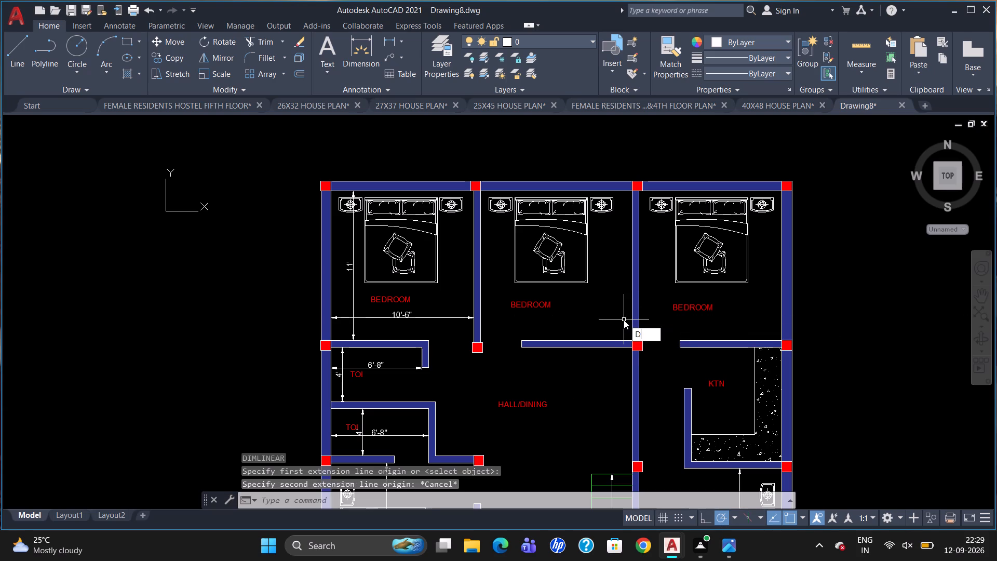
pyautogui.write('LI')
pyautogui.press('Return')
pyautogui.click(484, 313)
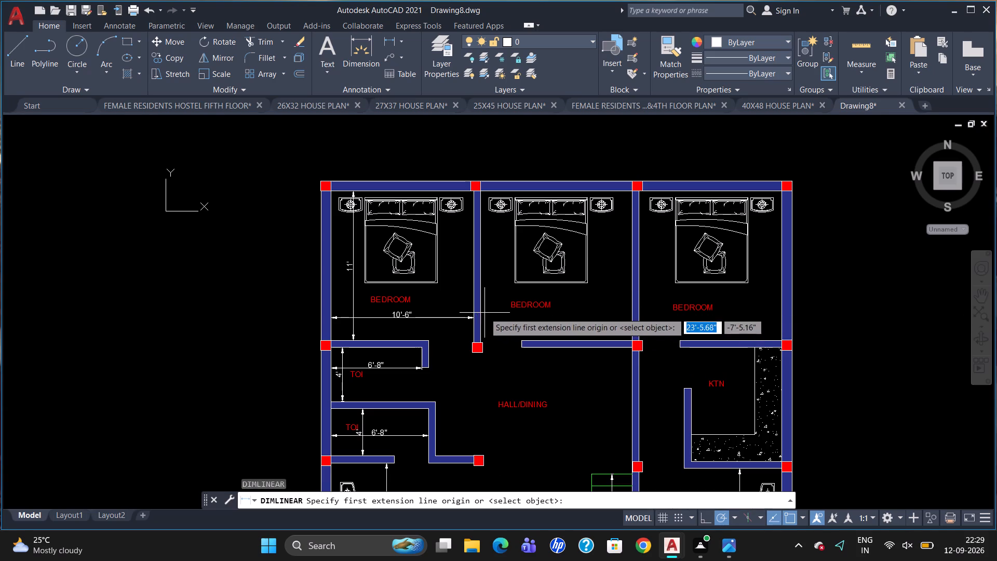
pyautogui.click(630, 313)
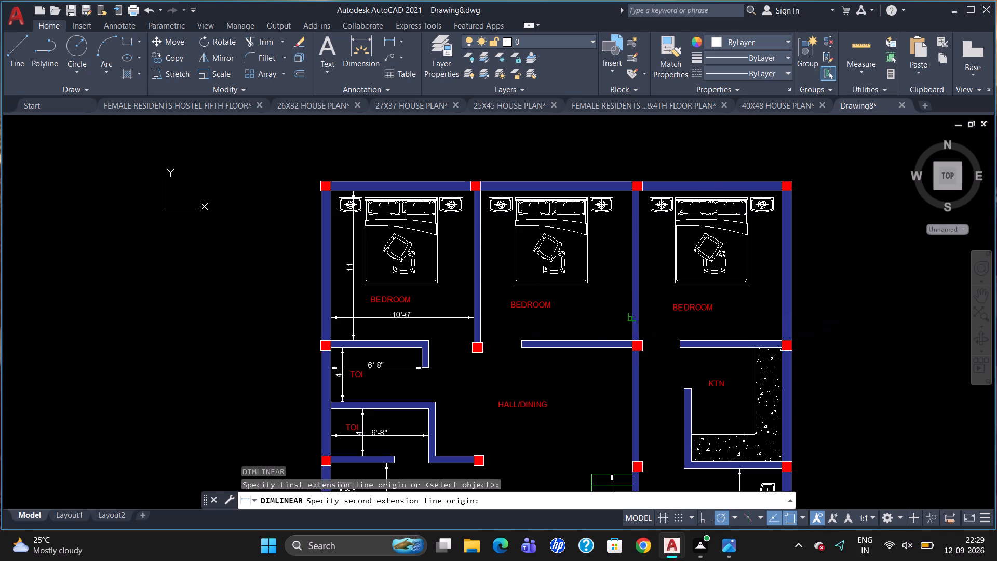
pyautogui.click(630, 313)
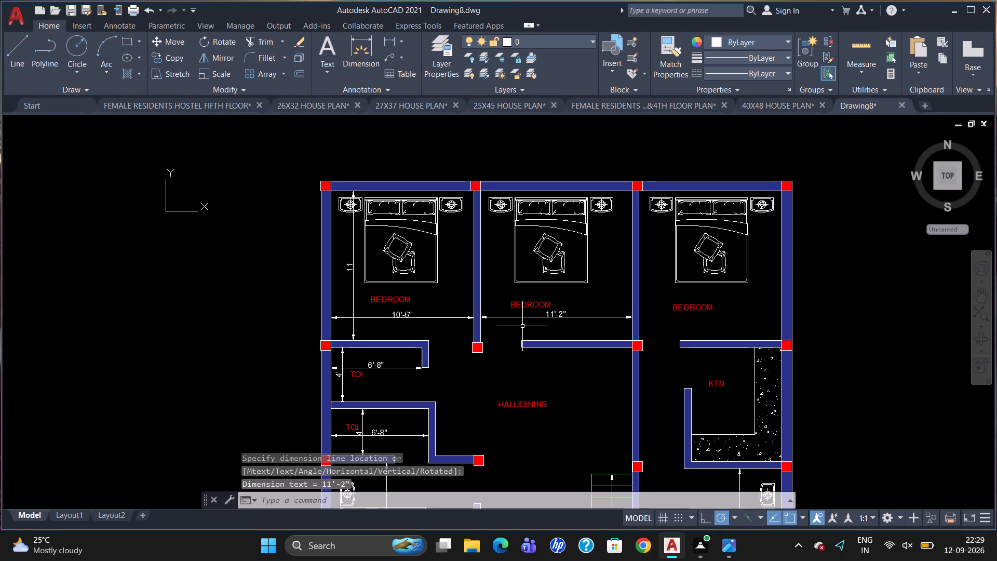
# Add a vertical linear dimension inside the upper middle bedroom, from the top wall to the lower column, beside the partition with the left bedroom.
pyautogui.press('space')
pyautogui.moveTo(480, 194); pyautogui.dragTo(480, 210)
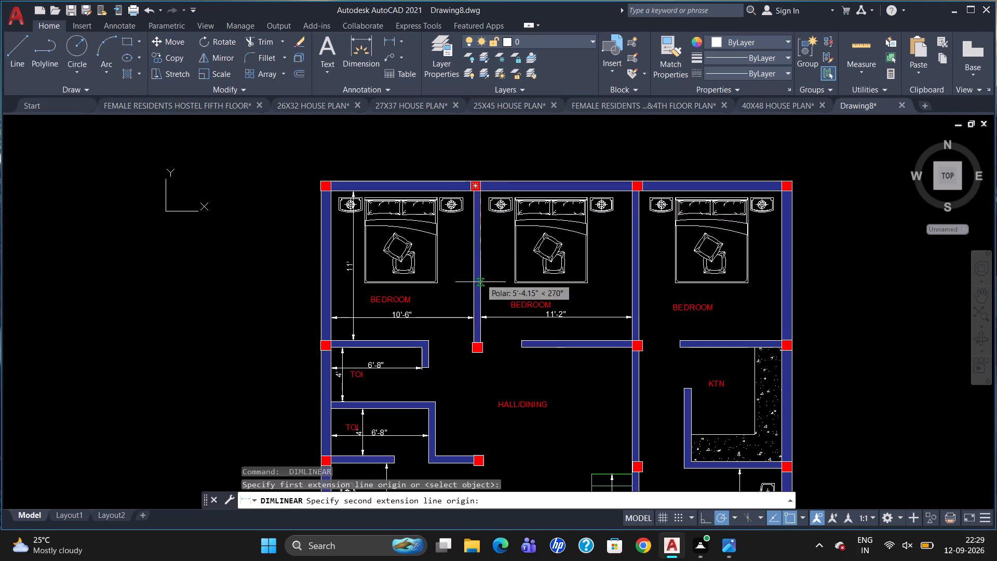
pyautogui.click(482, 342)
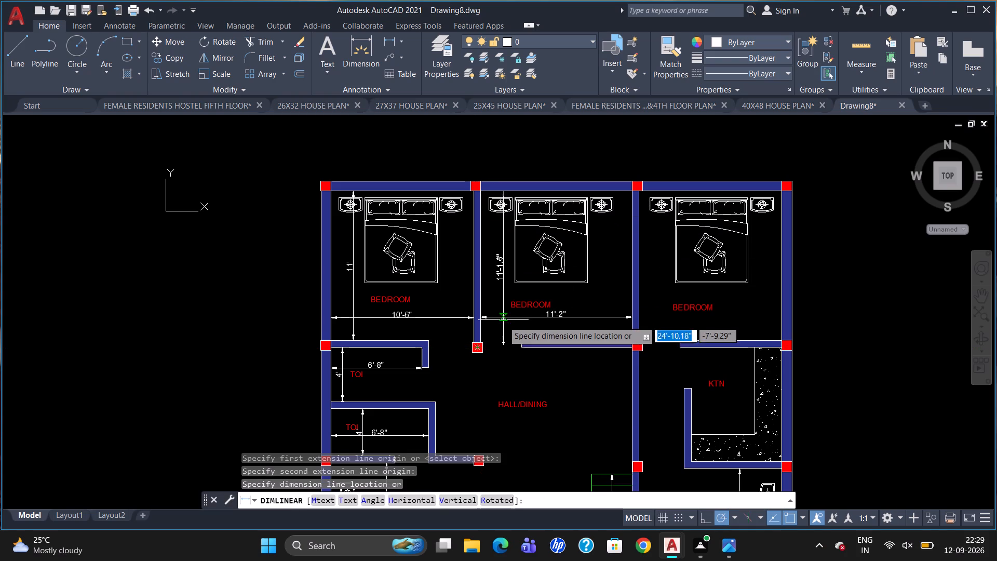
pyautogui.click(498, 328)
# Override the upper middle bedroom's vertical dimension text with 11'.
pyautogui.doubleClick(493, 268)
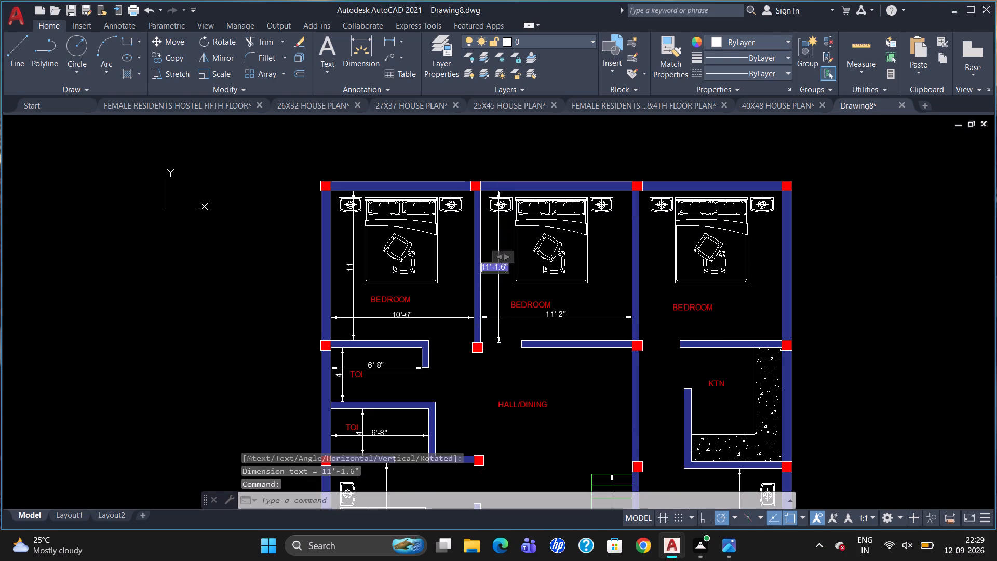
pyautogui.press('Delete')
pyautogui.write("11'")
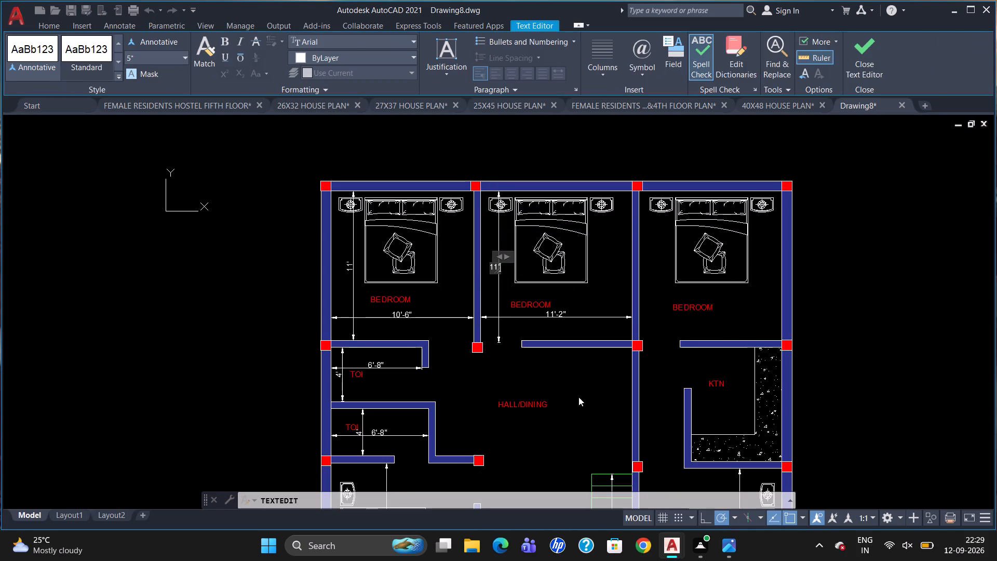
pyautogui.click(578, 398)
pyautogui.press('Escape')
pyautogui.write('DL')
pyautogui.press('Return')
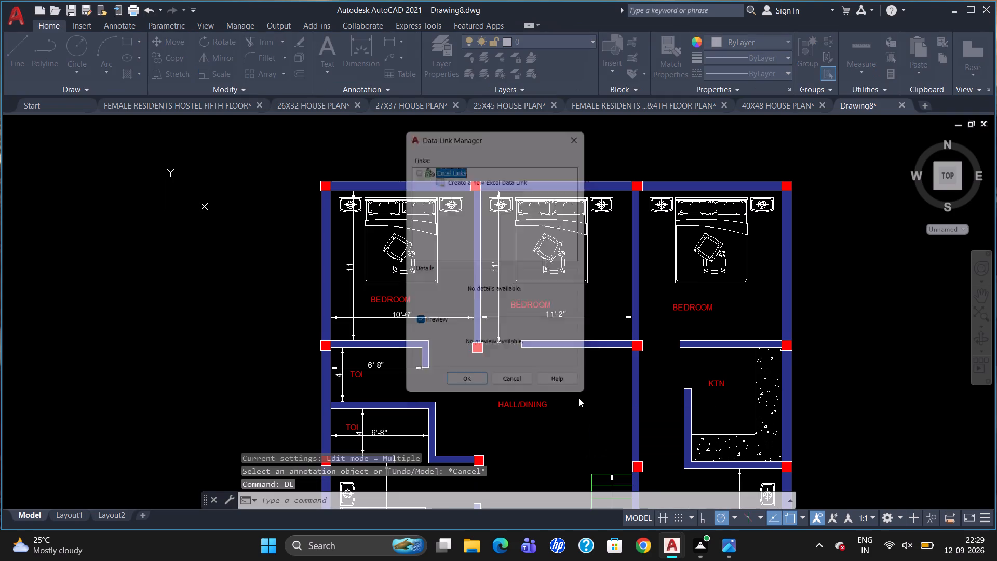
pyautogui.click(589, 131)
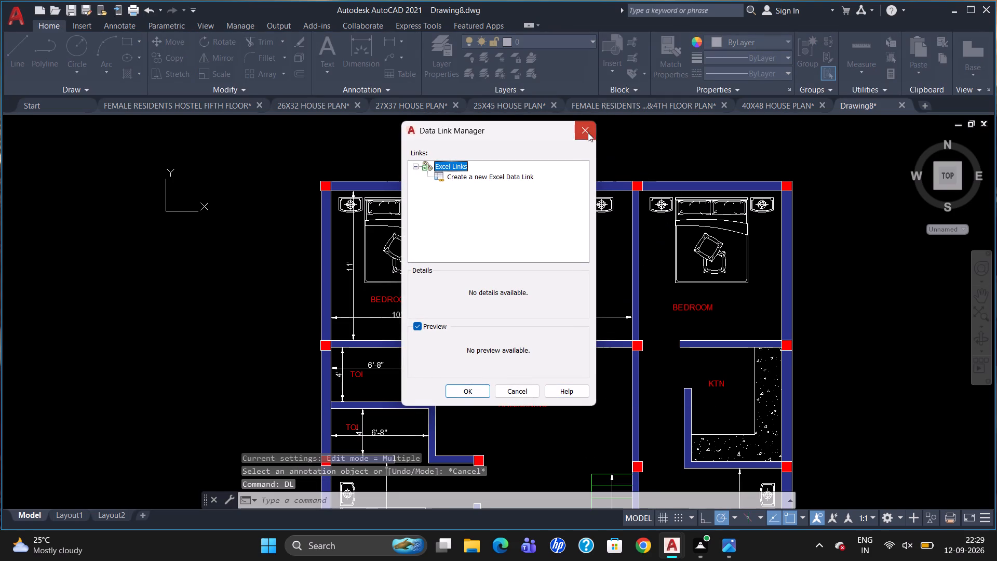
# Add a vertical linear dimension inside the upper right bedroom, from the top wall to the lower column, beside its partition wall.
pyautogui.write('DLI')
pyautogui.press('Return')
pyautogui.scroll(2, 636, 195)
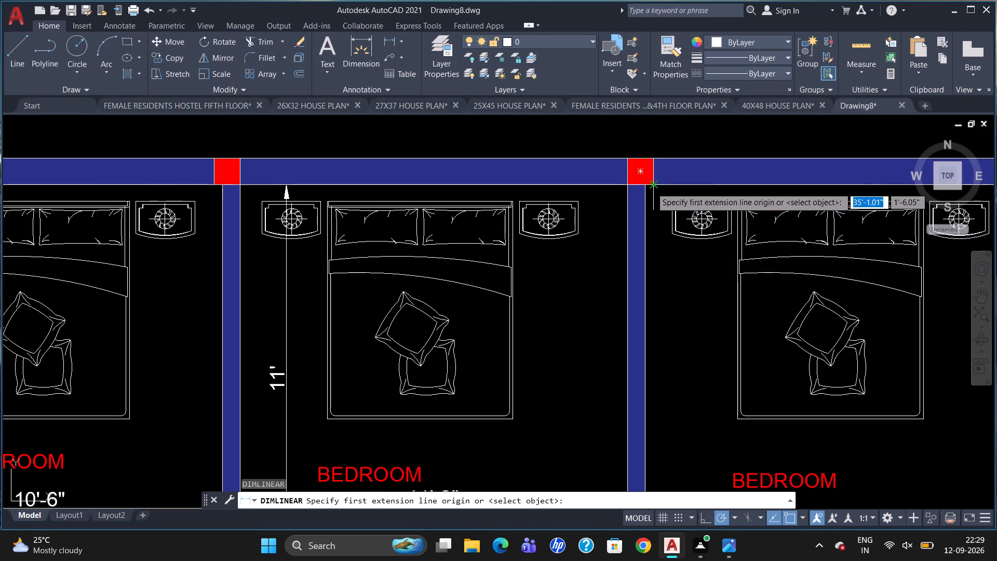
pyautogui.moveTo(645, 190); pyautogui.dragTo(644, 197)
pyautogui.scroll(-3, 645, 258)
pyautogui.scroll(3, 647, 353)
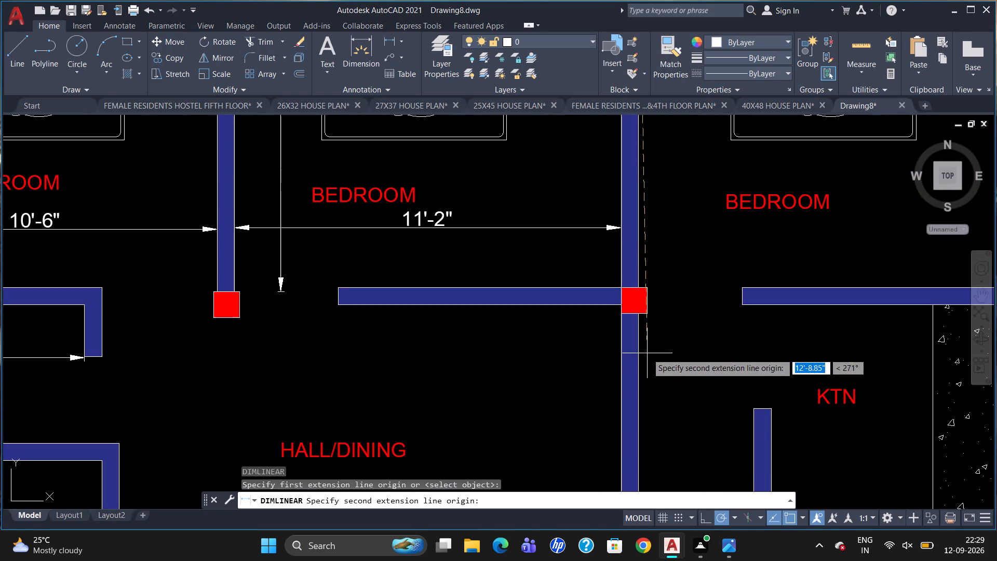
pyautogui.click(638, 287)
pyautogui.scroll(-2, 674, 304)
pyautogui.click(676, 309)
# Override the upper right bedroom's vertical dimension text with 11'.
pyautogui.doubleClick(670, 237)
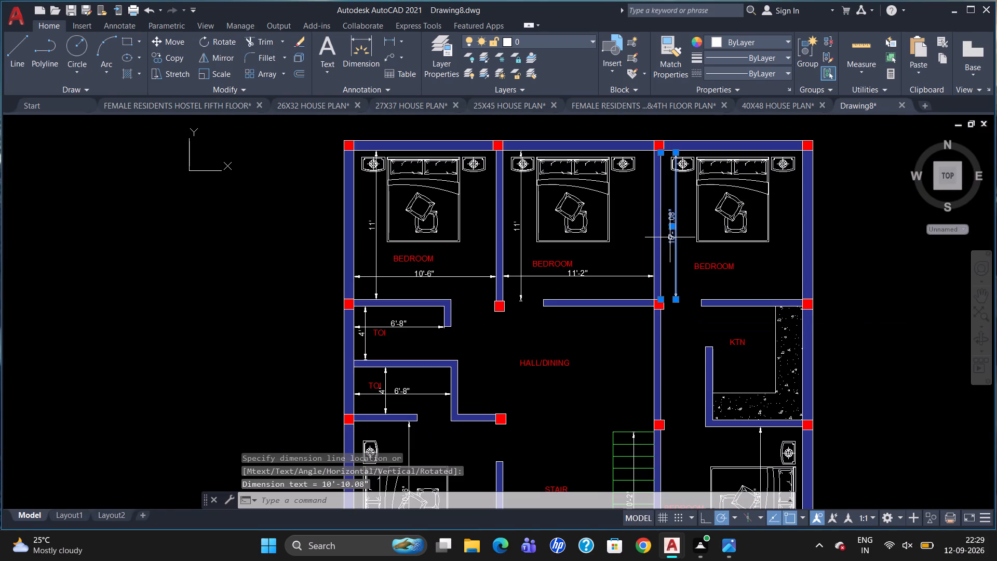
pyautogui.press('Delete')
pyautogui.press('1')
pyautogui.press('1')
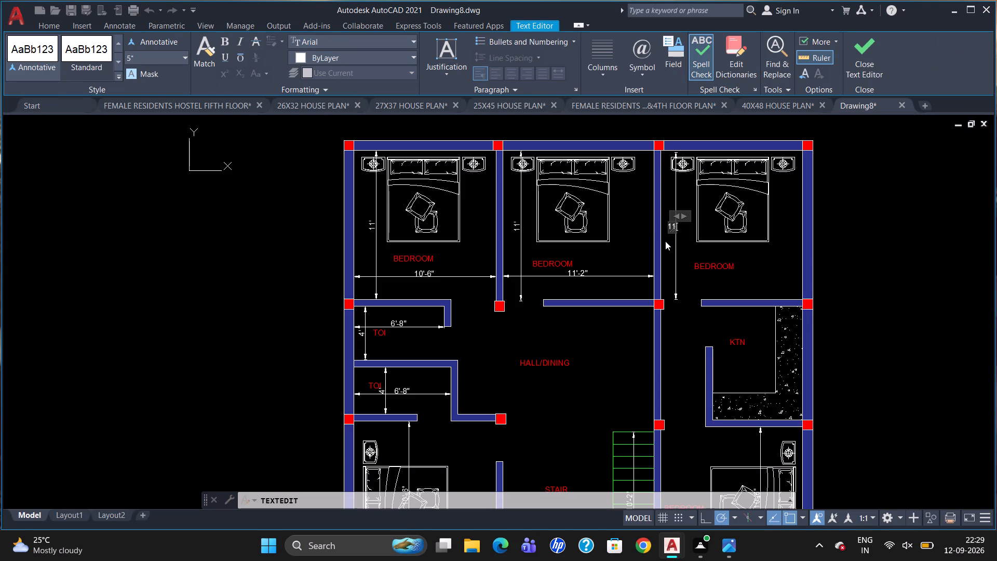
pyautogui.press("'")
pyautogui.click(686, 287)
pyautogui.press('Escape')
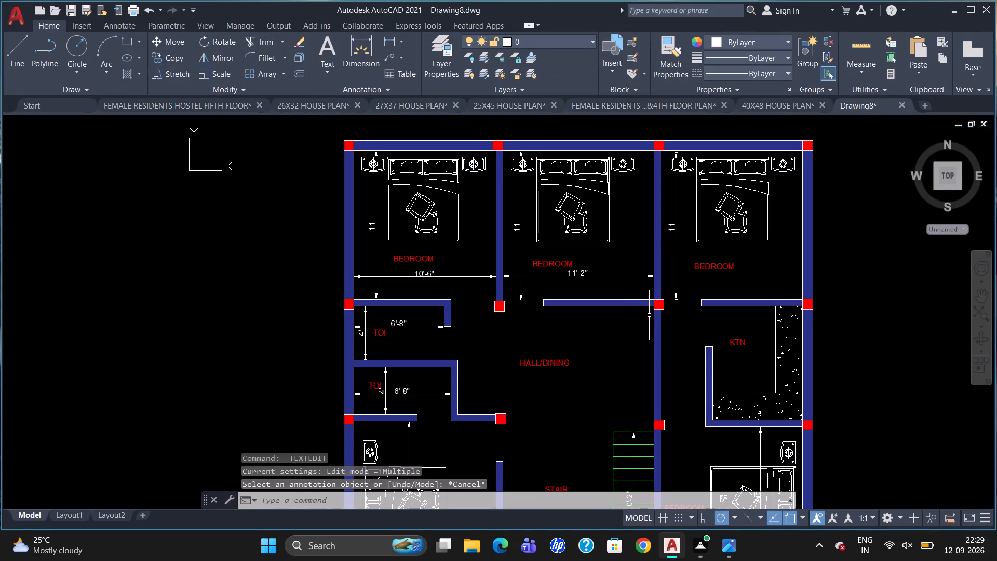
# Add a horizontal linear dimension across the upper right bedroom, from the partition wall to the outer wall, just below the BEDROOM label.
pyautogui.write('DLI')
pyautogui.press('Return')
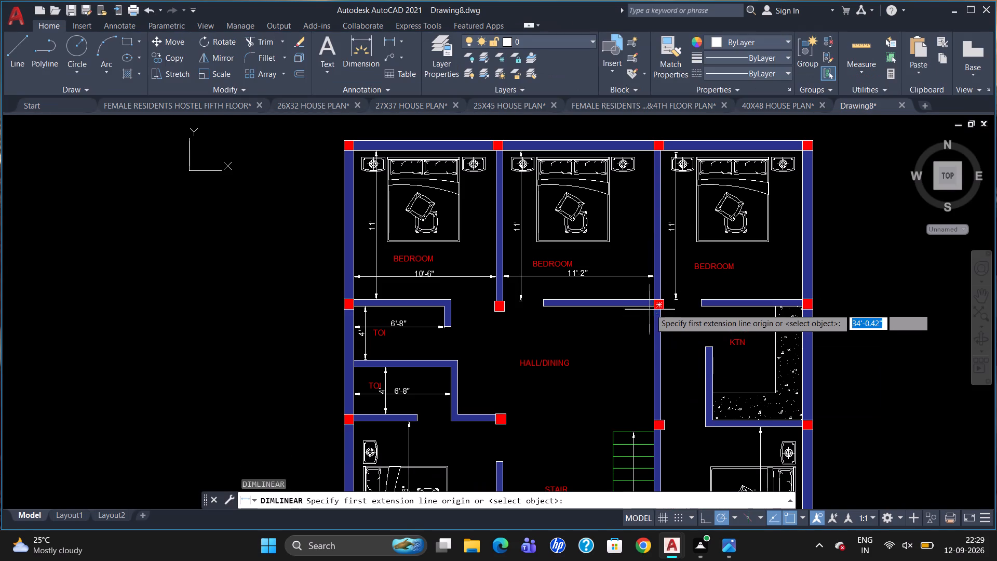
pyautogui.click(663, 274)
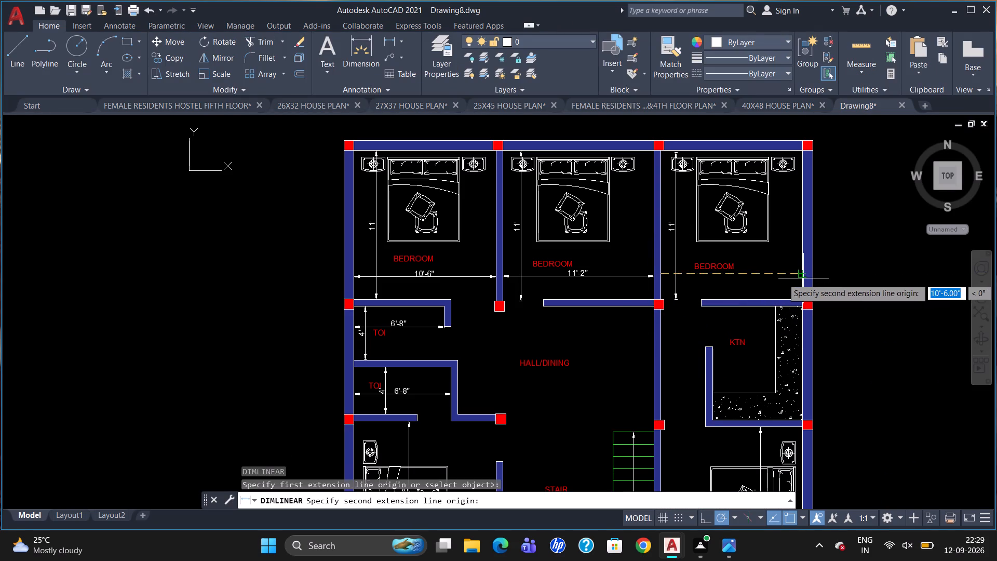
pyautogui.click(803, 278)
pyautogui.click(803, 278)
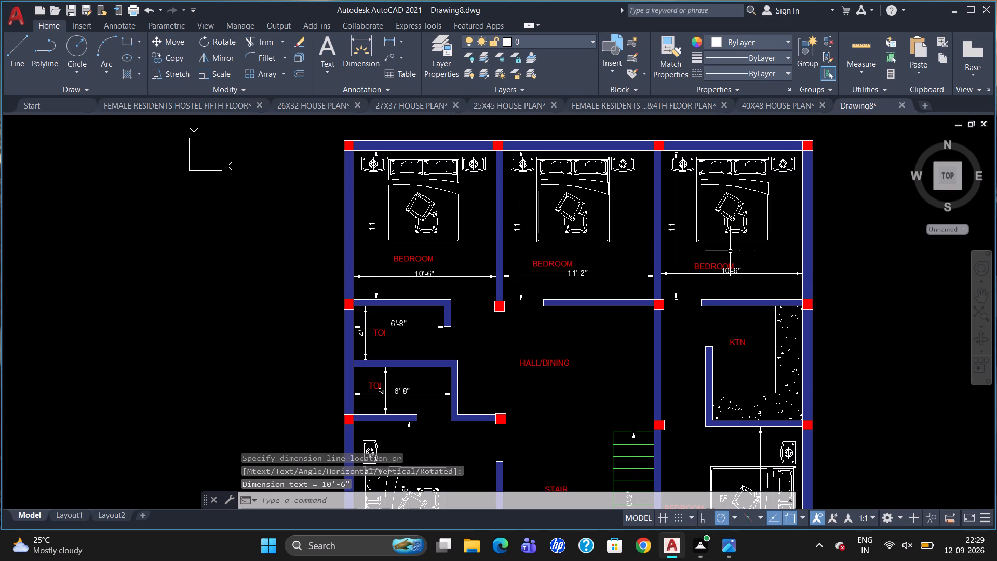
# Add a horizontal linear dimension across the hall/dining area, from the lower toilet's wall to the kitchen-side partition wall, below the HALL/DINING label.
pyautogui.scroll(-1, 730, 252)
pyautogui.scroll(1, 710, 341)
pyautogui.scroll(1, 661, 372)
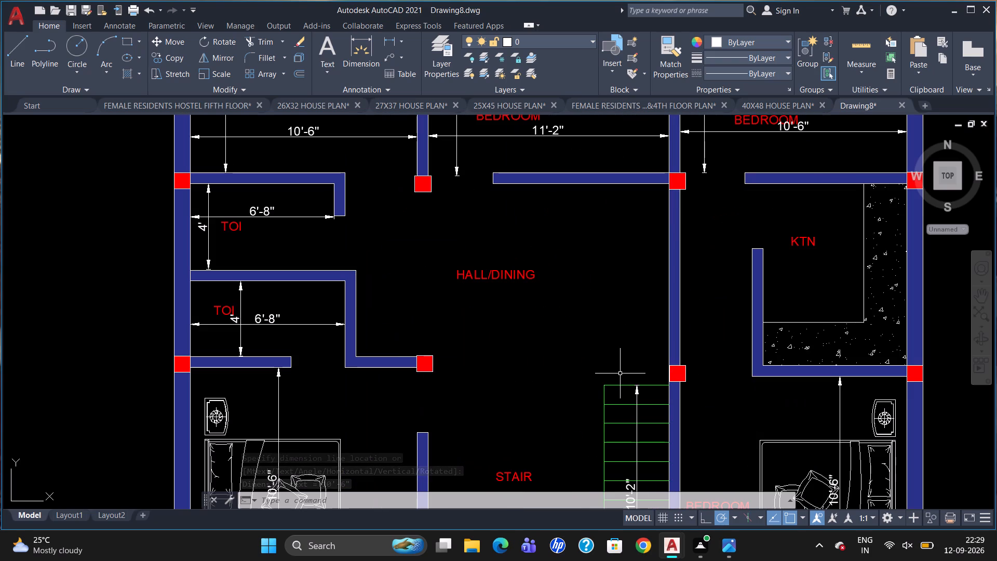
pyautogui.write('DLI')
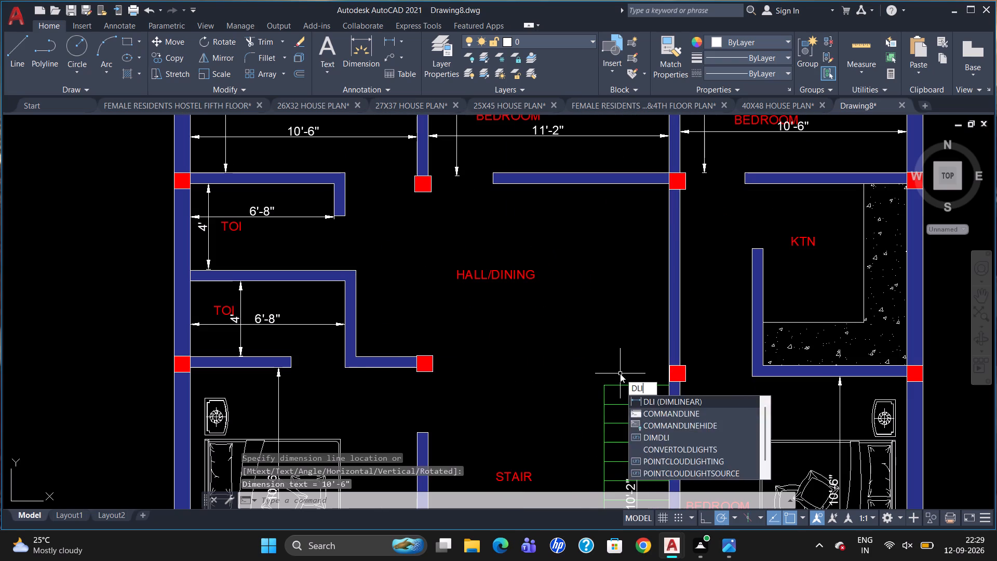
pyautogui.press('Return')
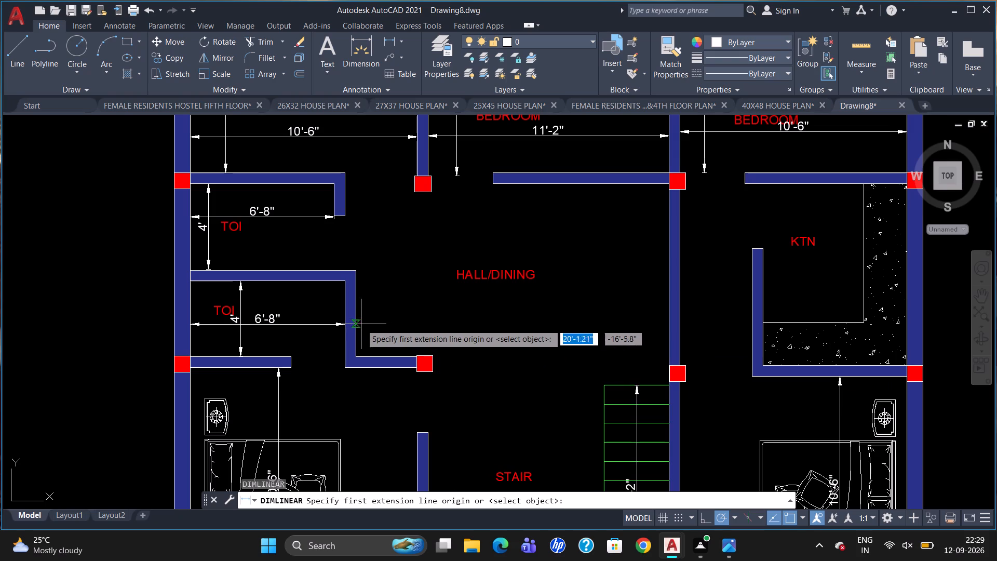
pyautogui.click(359, 323)
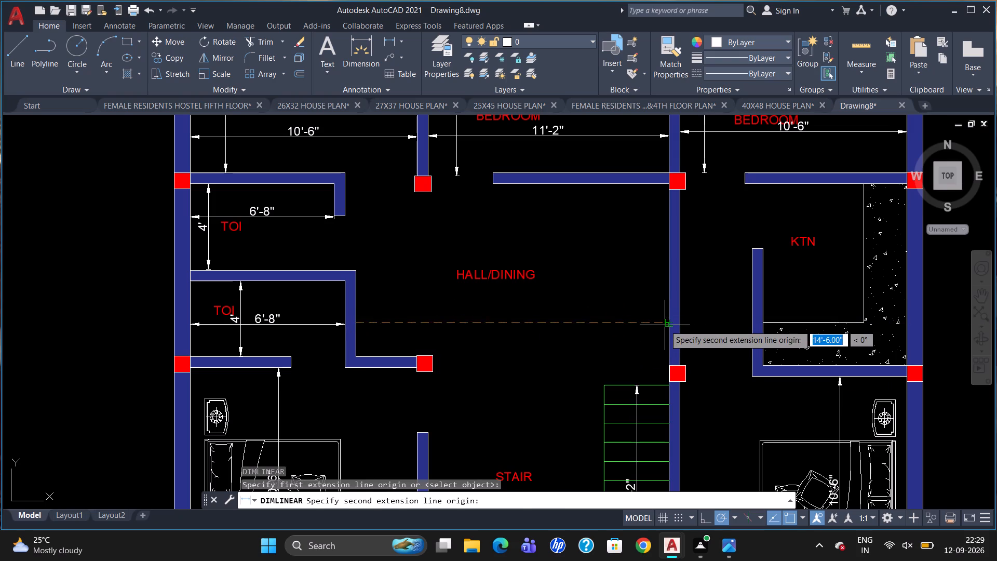
pyautogui.click(666, 325)
pyautogui.click(666, 325)
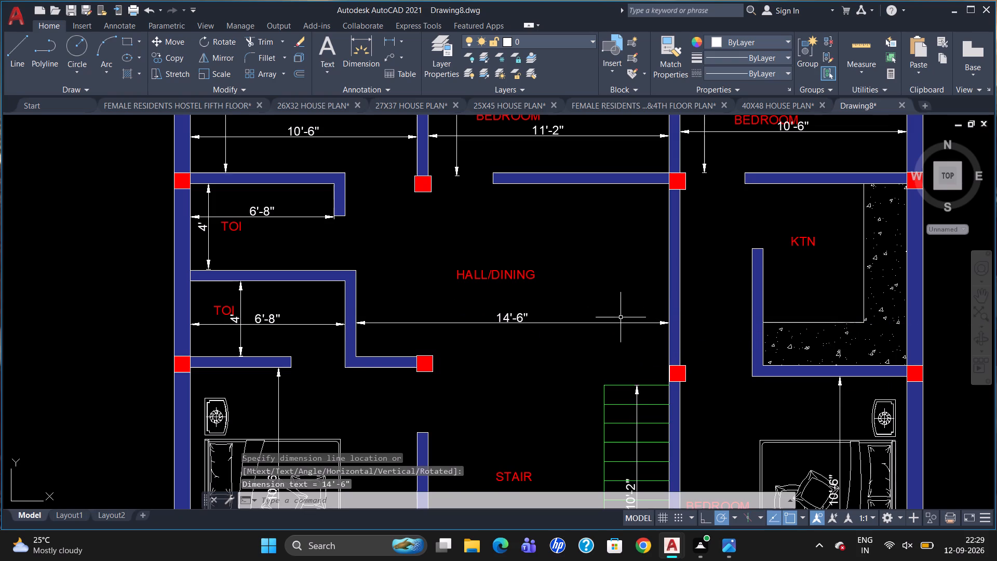
# Override the hall/dining area's horizontal dimension text with 18'-10".
pyautogui.doubleClick(506, 315)
pyautogui.press('Delete')
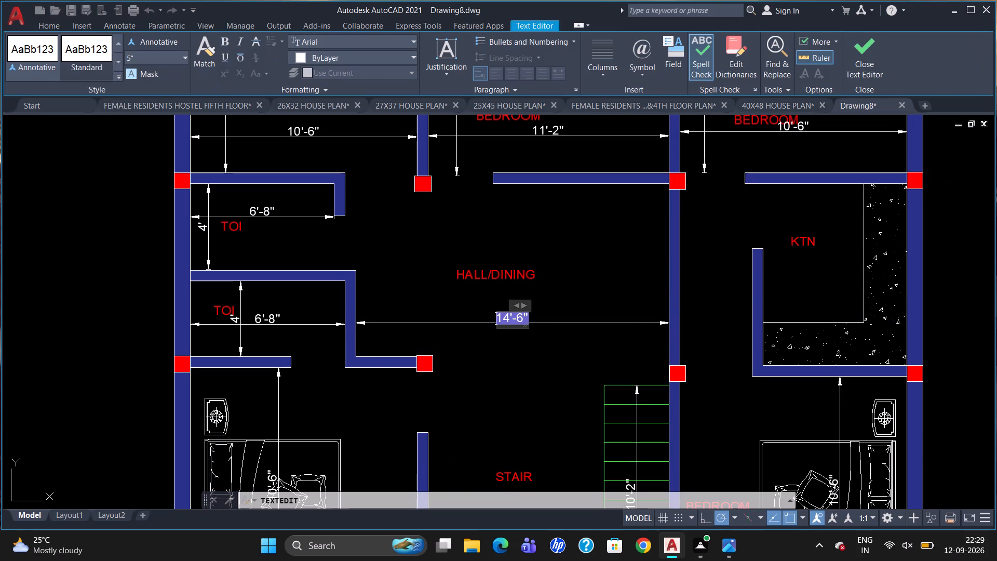
pyautogui.press('1')
pyautogui.write("8'")
pyautogui.press('-')
pyautogui.write("10'")
pyautogui.press('Return')
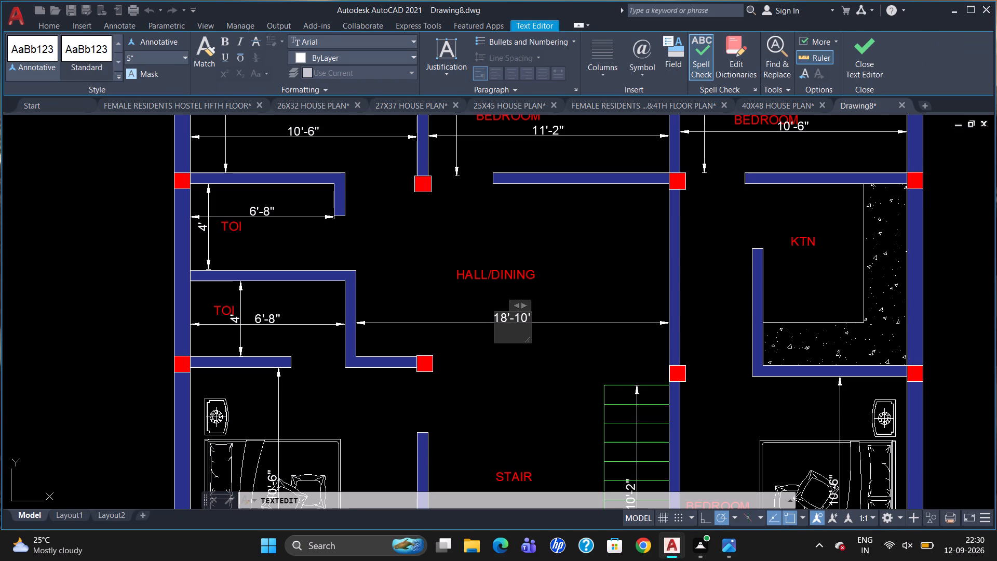
pyautogui.press('BackSpace')
pyautogui.press('BackSpace')
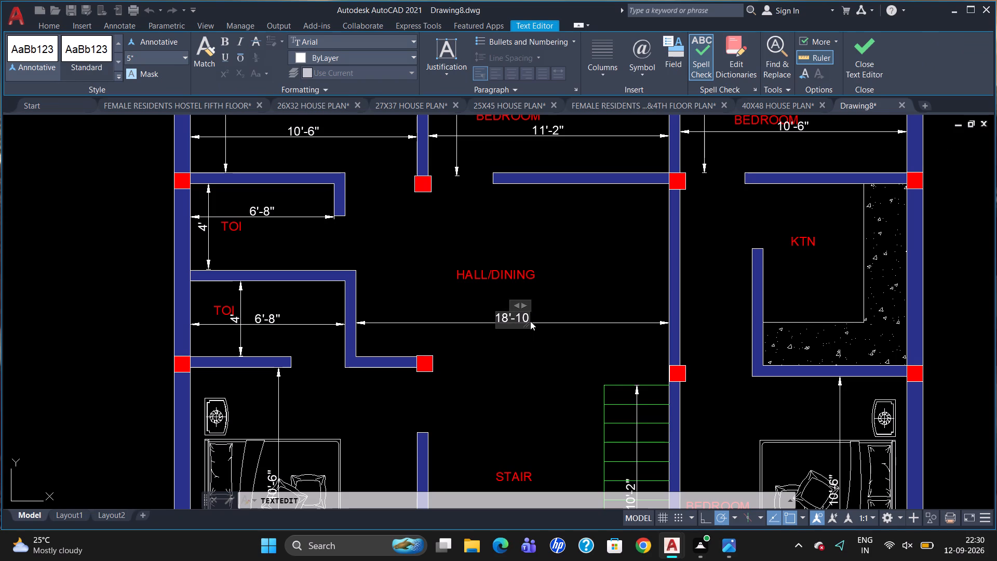
pyautogui.hotkey('shift', '"')
pyautogui.click(510, 367)
pyautogui.press('Escape')
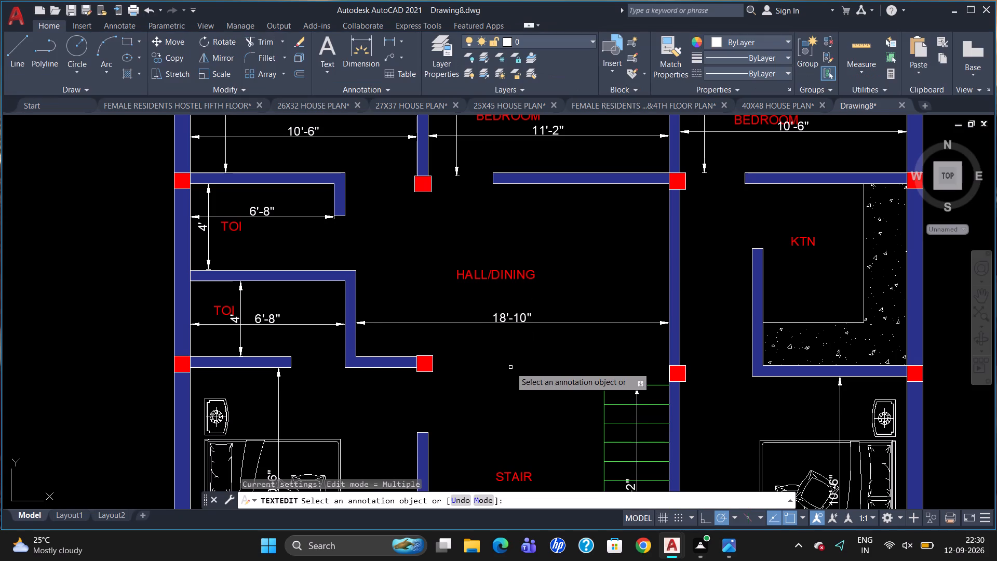
# Add a vertical linear dimension in the hall/dining area, from the staircase's top edge to the middle bedroom's lower wall.
pyautogui.write('DLI')
pyautogui.press('Return')
pyautogui.click(604, 385)
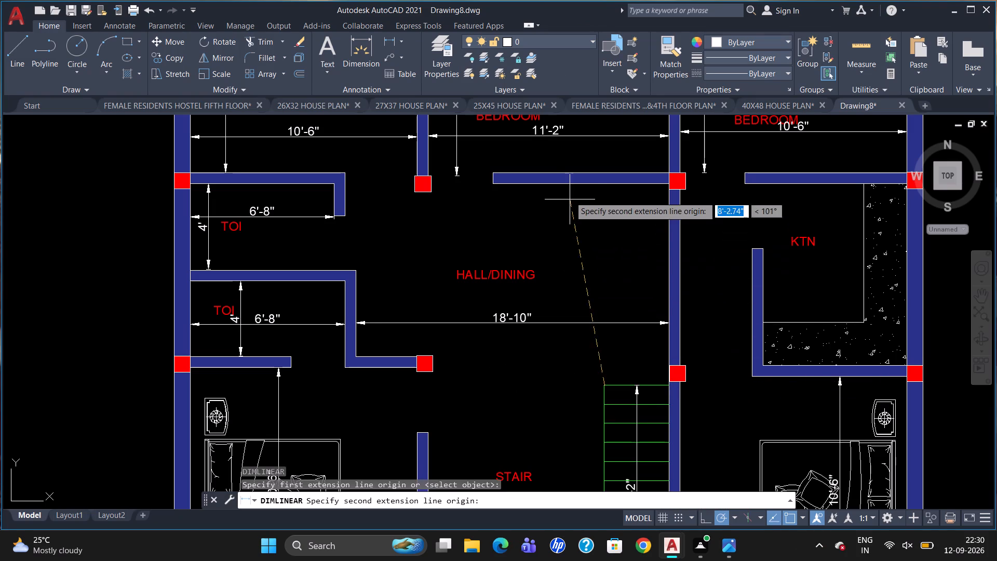
pyautogui.click(596, 183)
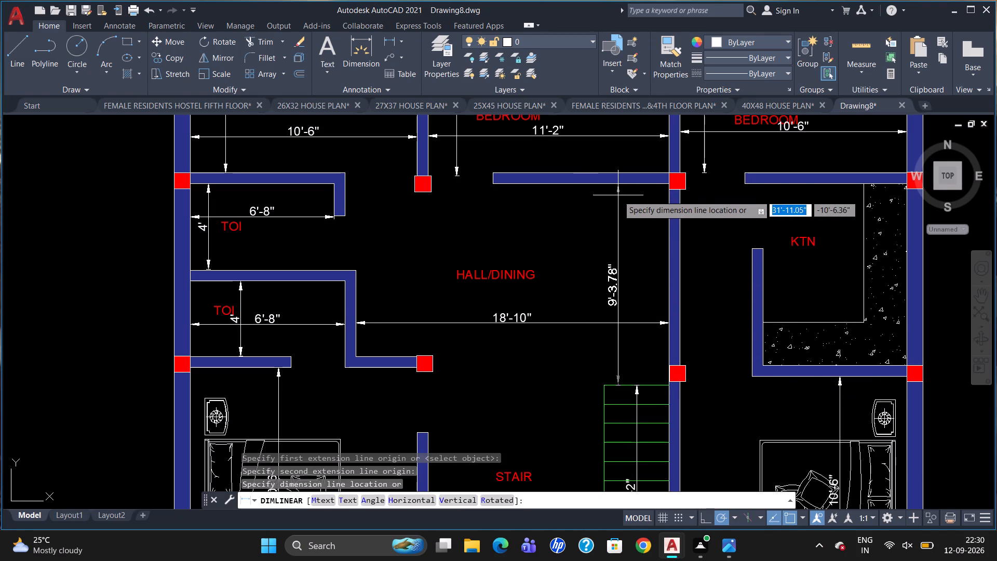
pyautogui.click(618, 195)
# Override the hall/dining area's vertical dimension text with 9'-2".
pyautogui.doubleClick(619, 284)
pyautogui.press('Delete')
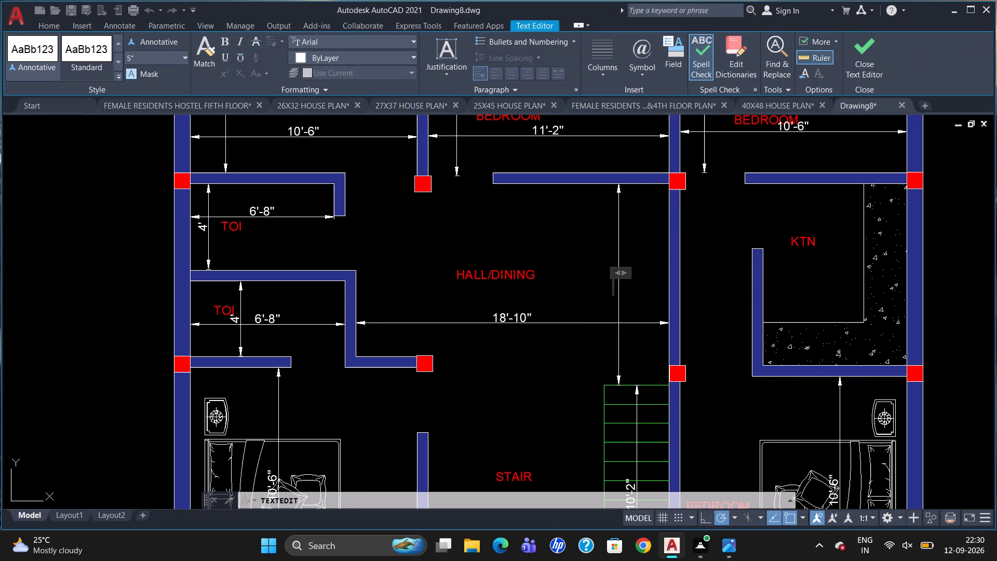
pyautogui.write('9\'-2"')
pyautogui.click(600, 316)
pyautogui.press('Escape')
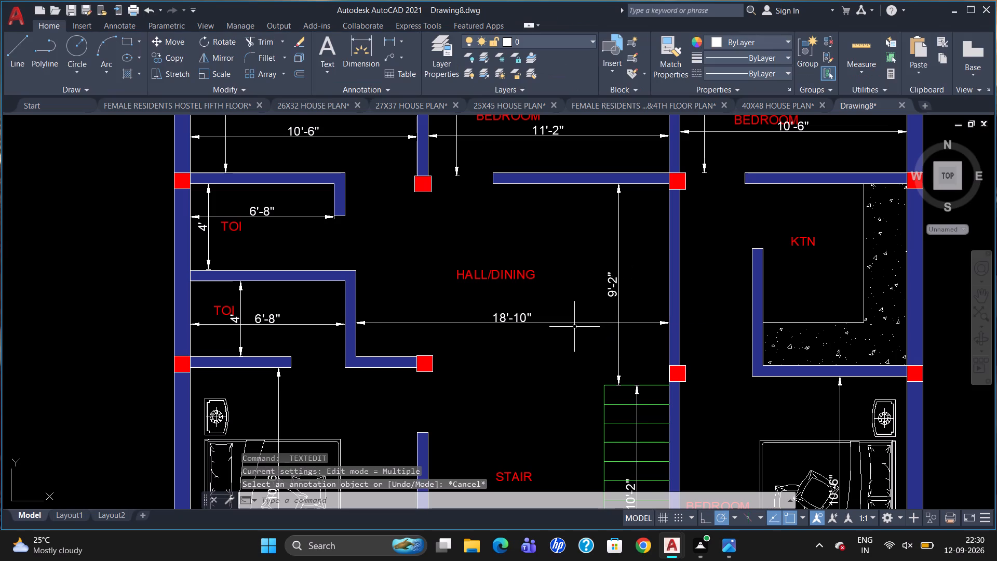
# Add a horizontal linear dimension across the kitchen, from its short partition wall to the outer wall, just above the lower counter.
pyautogui.scroll(-1, 546, 276)
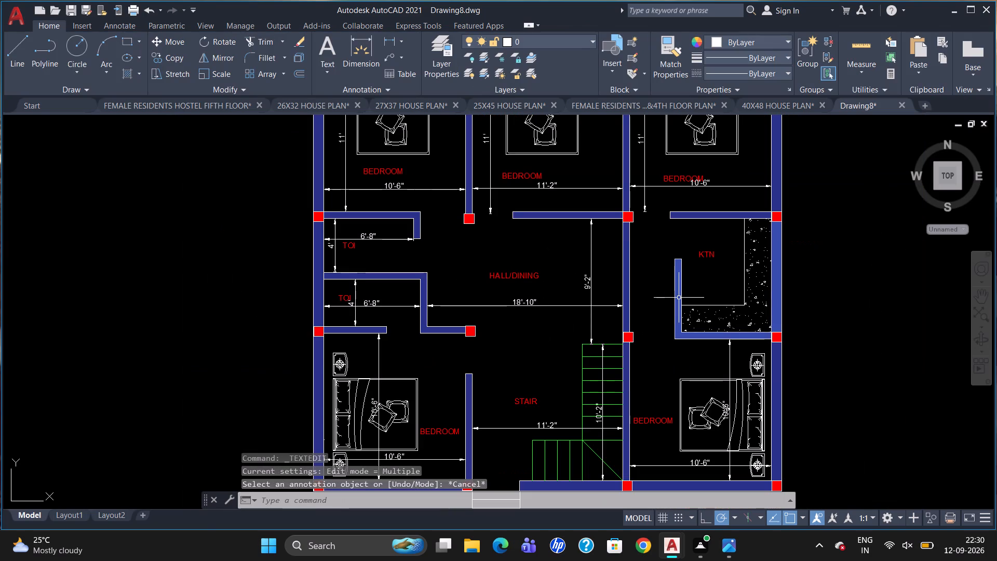
pyautogui.scroll(2, 776, 287)
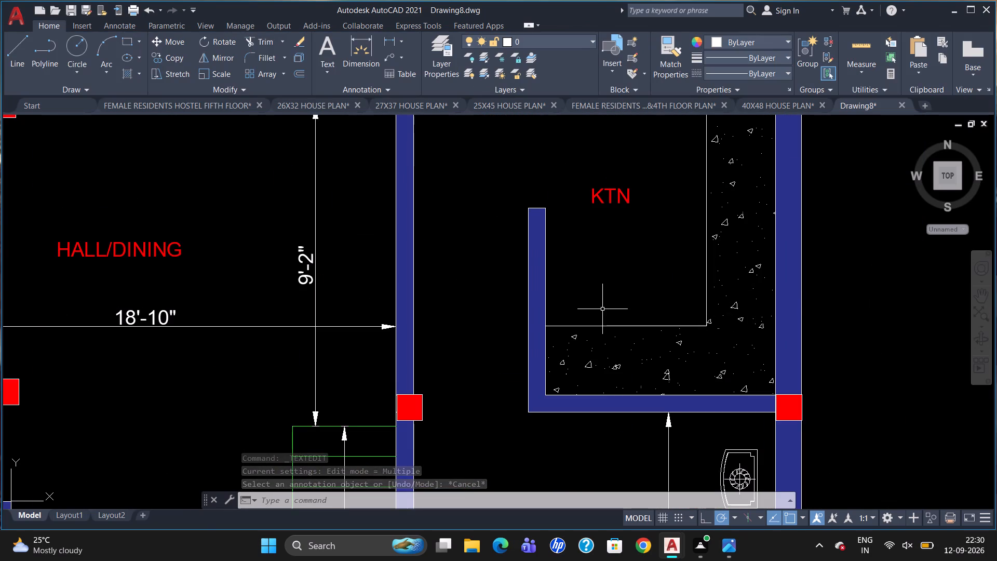
pyautogui.press('d')
pyautogui.write('LI')
pyautogui.press('Return')
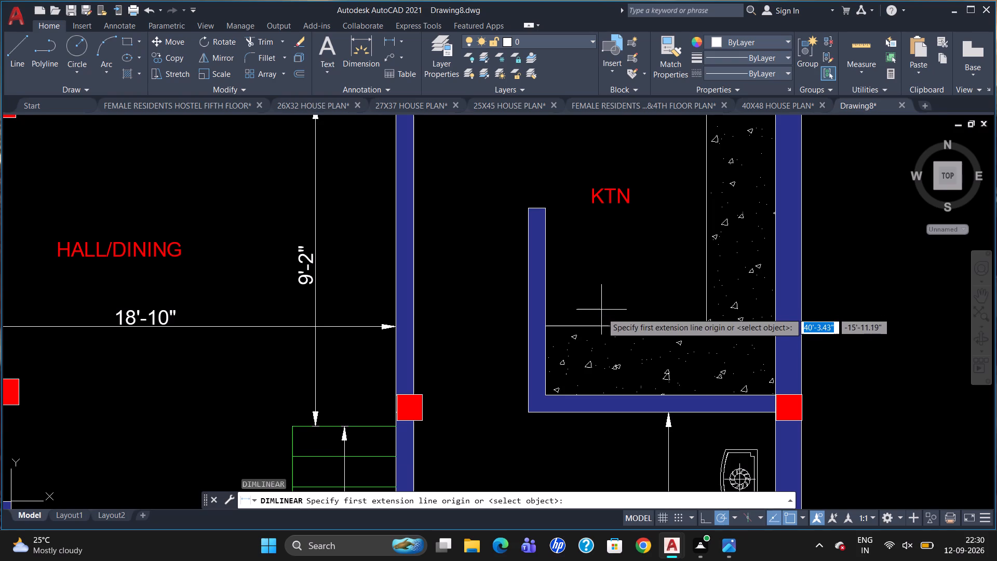
pyautogui.click(543, 297)
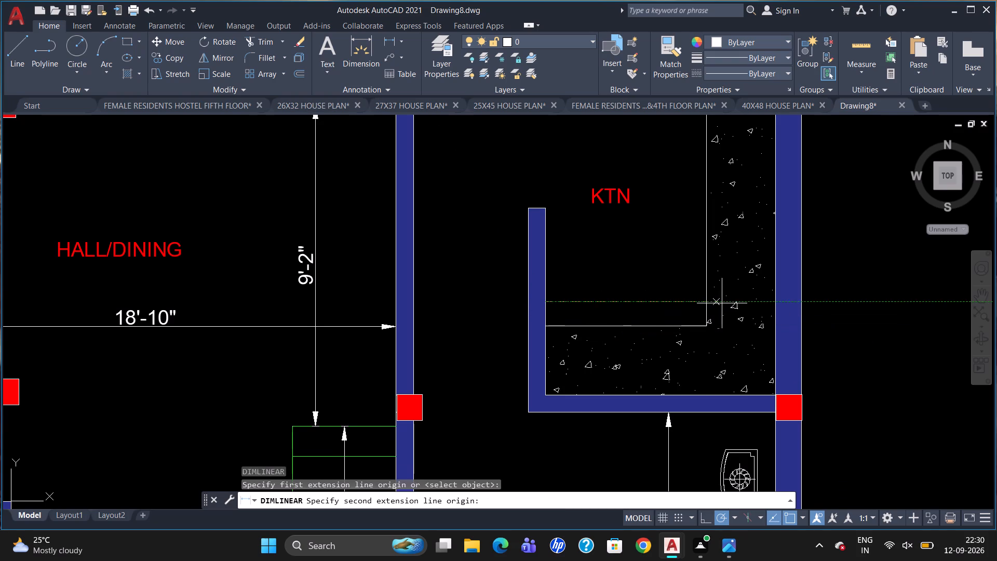
pyautogui.click(774, 302)
pyautogui.click(773, 298)
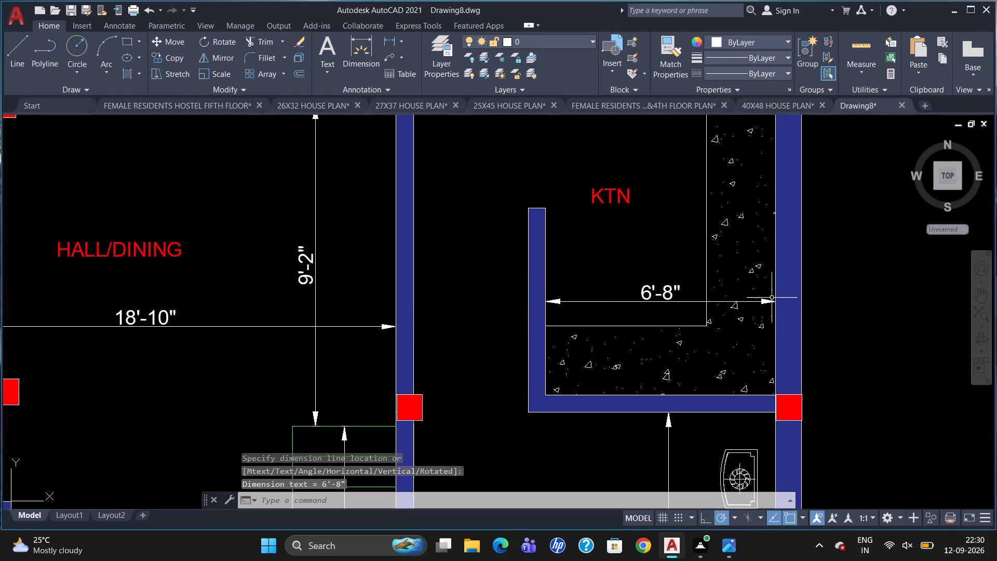
# Add a vertical linear dimension inside the kitchen, from its upper wall to its lower wall, beside the counter's inner edge.
pyautogui.press('space')
pyautogui.scroll(-1, 574, 332)
pyautogui.moveTo(626, 192); pyautogui.dragTo(625, 199)
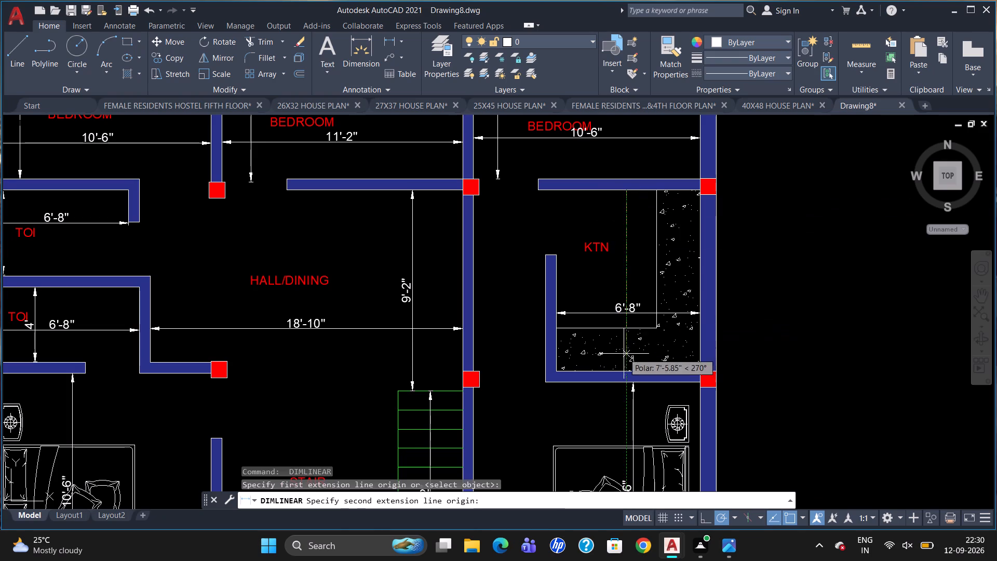
pyautogui.click(627, 370)
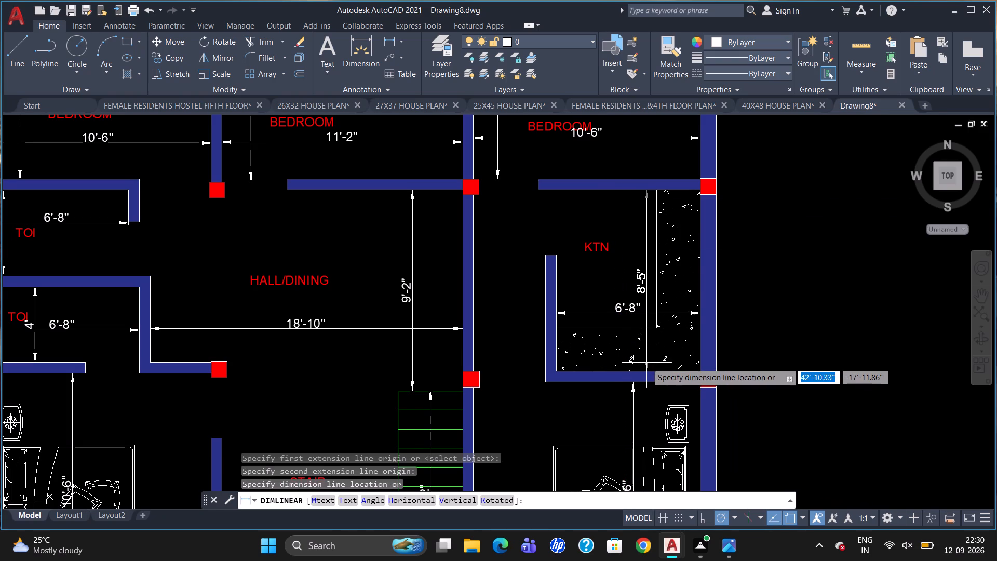
pyautogui.click(646, 363)
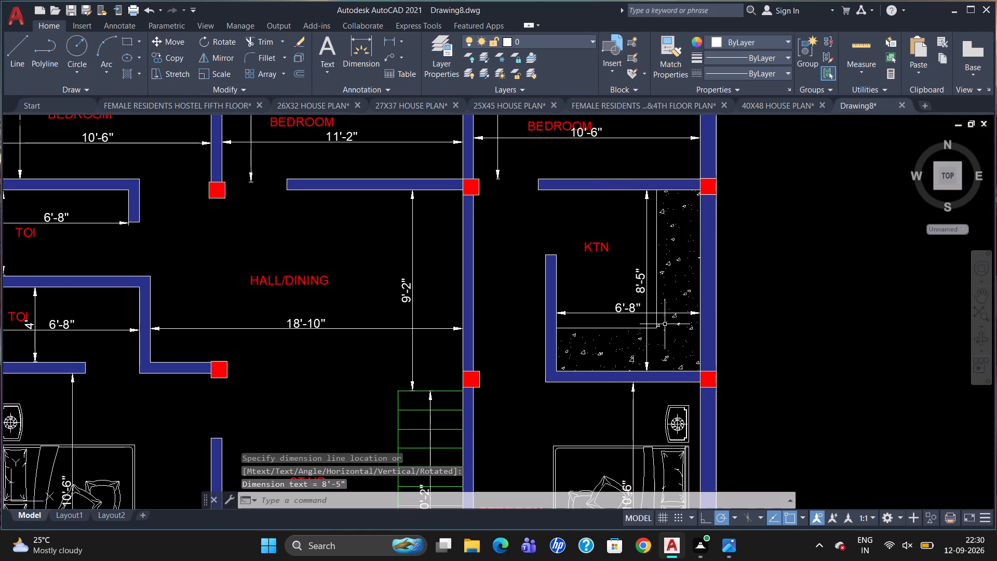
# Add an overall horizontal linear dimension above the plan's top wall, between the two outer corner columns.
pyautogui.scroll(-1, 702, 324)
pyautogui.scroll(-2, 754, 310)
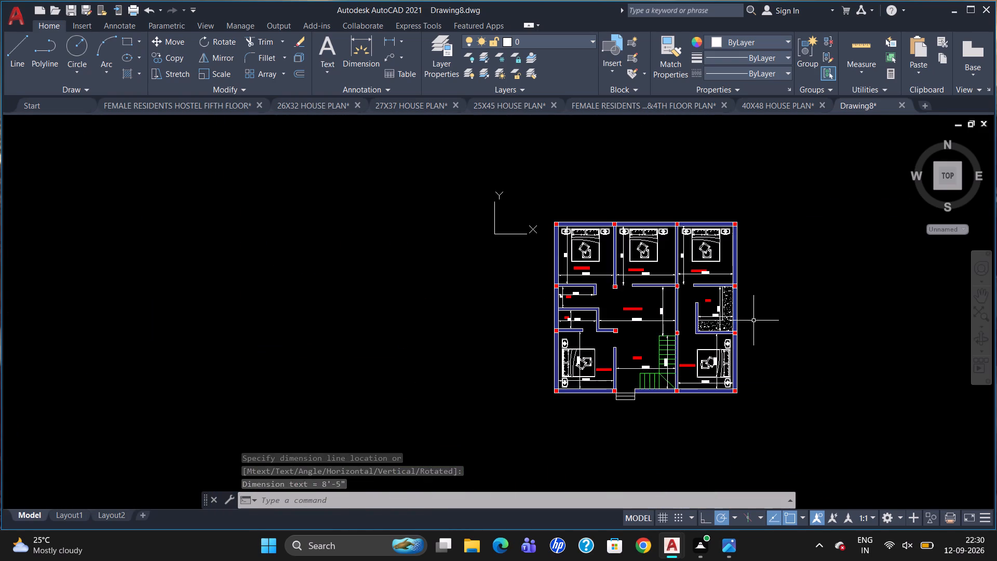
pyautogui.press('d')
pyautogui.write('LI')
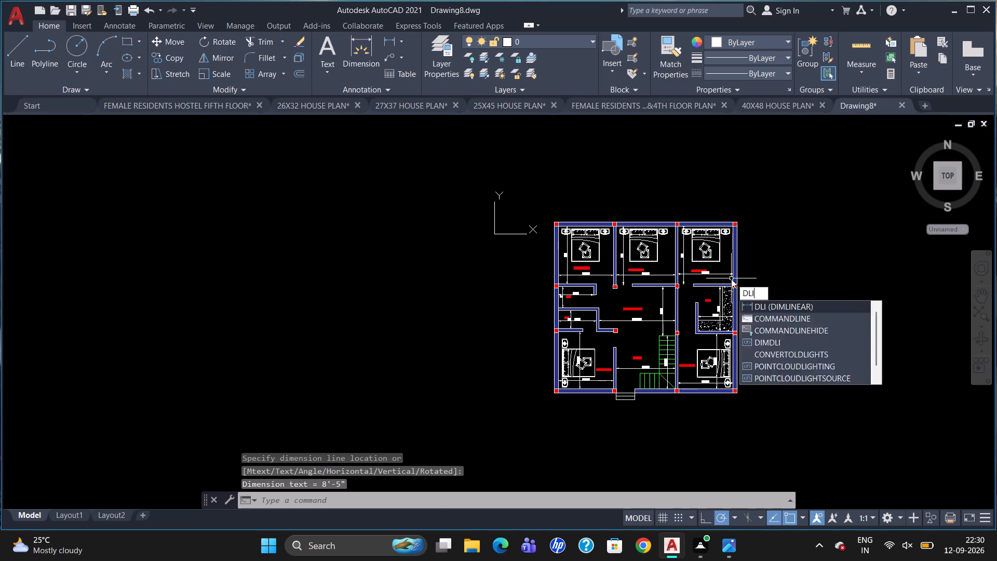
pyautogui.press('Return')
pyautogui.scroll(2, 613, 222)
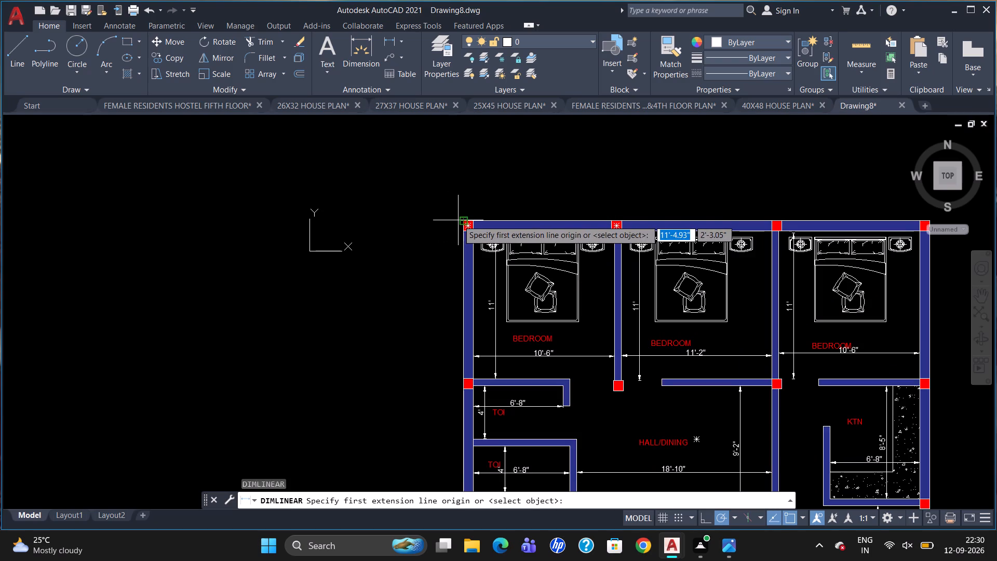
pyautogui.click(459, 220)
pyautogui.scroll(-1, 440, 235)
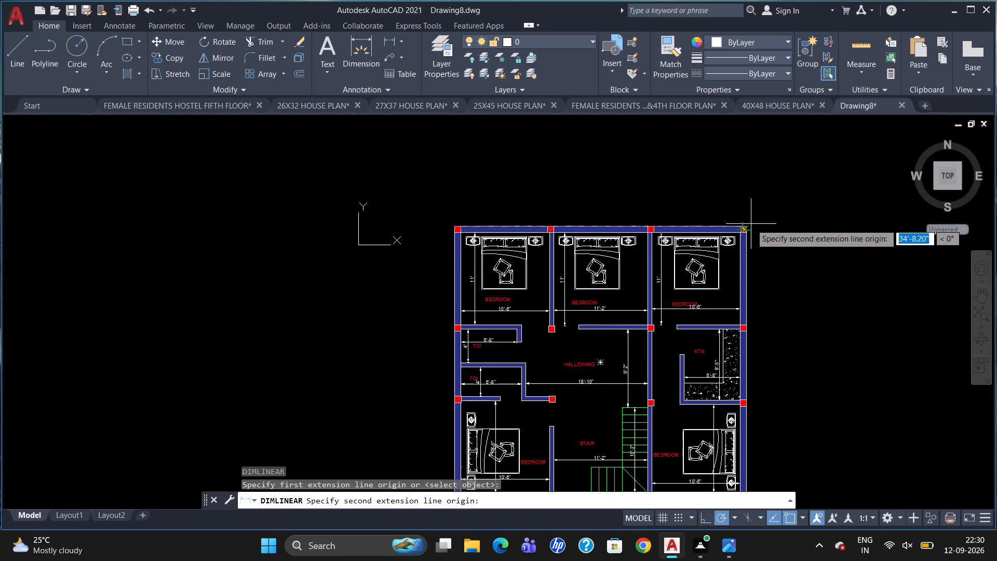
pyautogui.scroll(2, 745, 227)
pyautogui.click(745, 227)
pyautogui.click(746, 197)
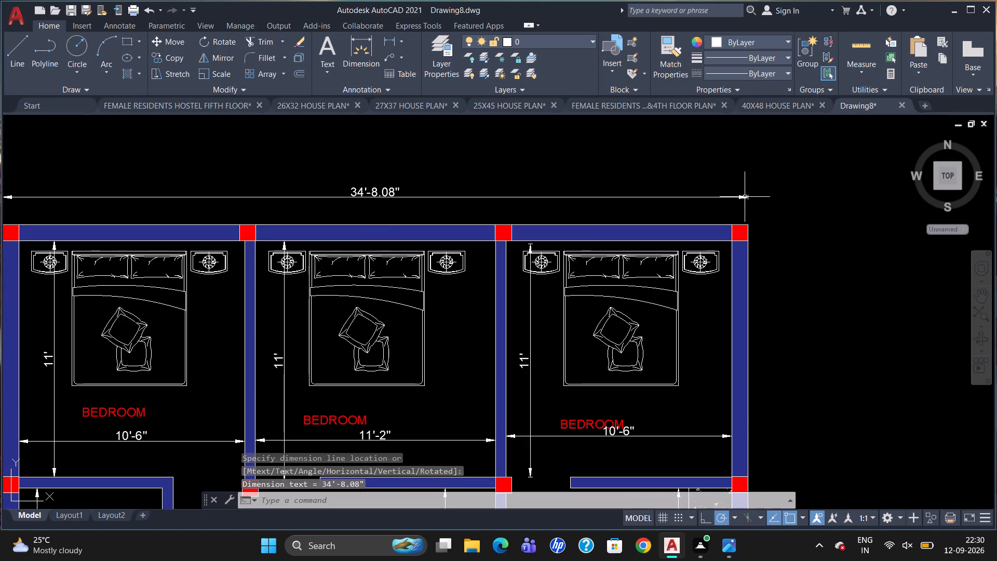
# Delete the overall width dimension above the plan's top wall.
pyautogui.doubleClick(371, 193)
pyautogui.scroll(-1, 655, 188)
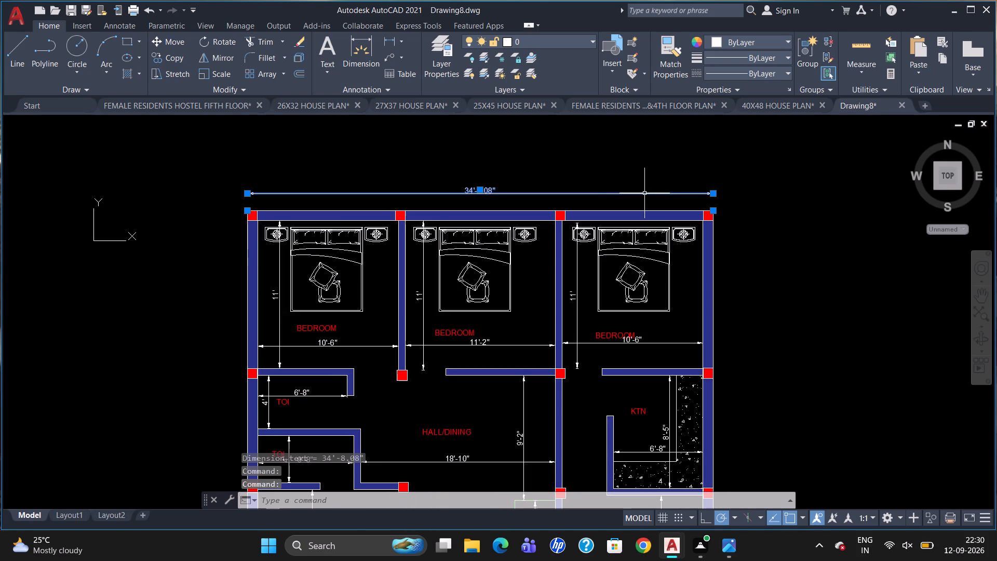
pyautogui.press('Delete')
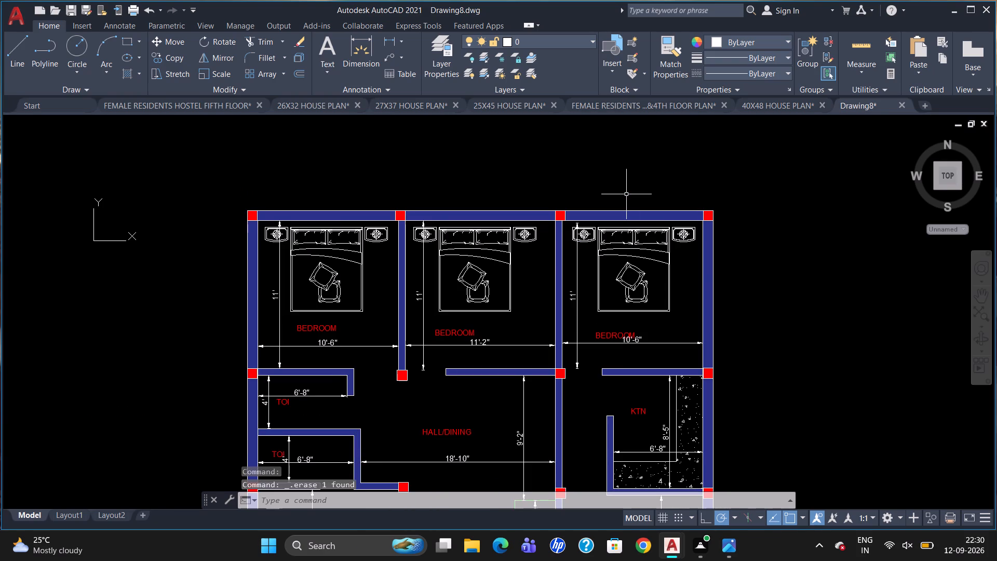
# Turn off fixed length extension lines in the ISO-25 dimension style and set that style current.
pyautogui.press('d')
pyautogui.press('Return')
pyautogui.click(642, 240)
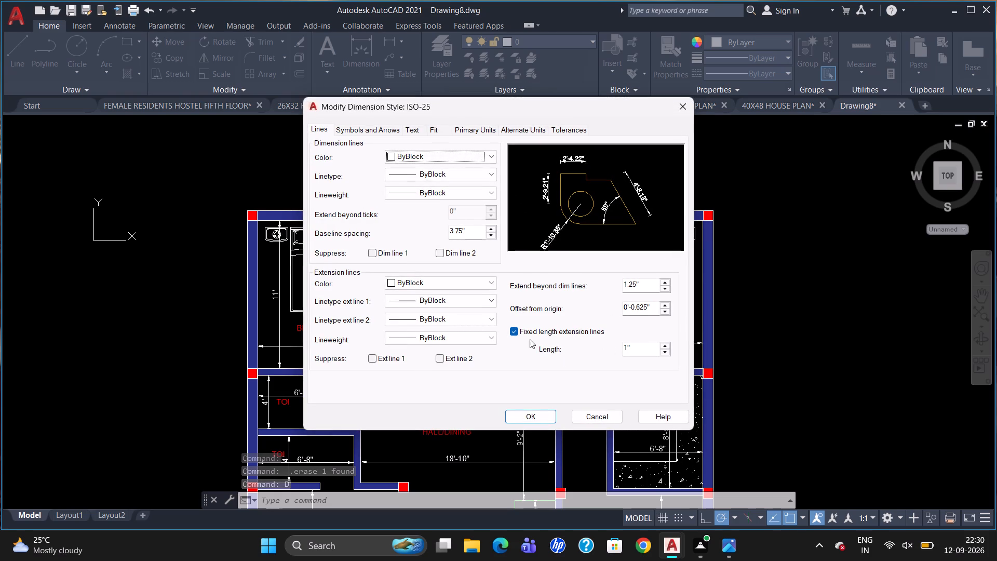
pyautogui.click(516, 332)
pyautogui.click(533, 414)
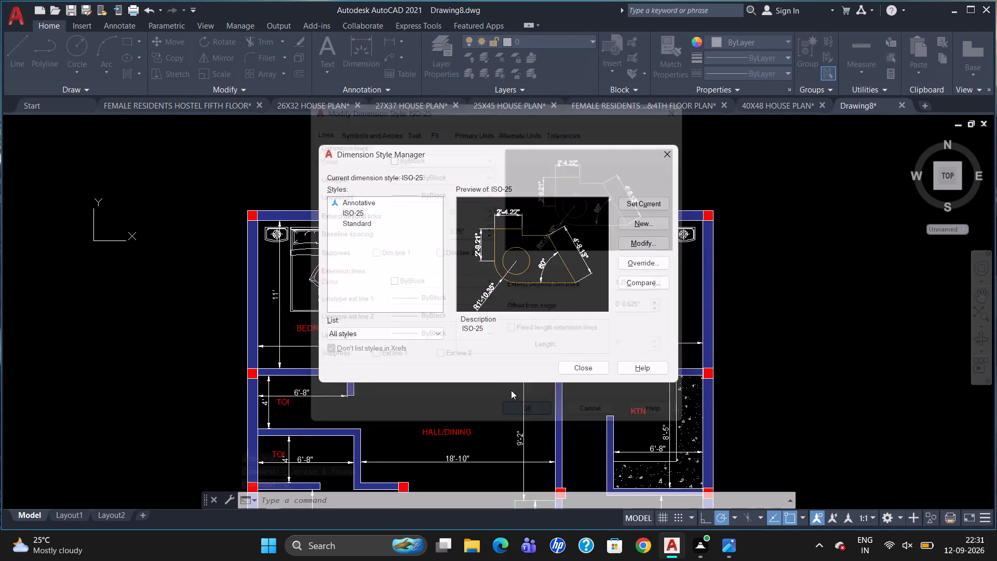
pyautogui.click(657, 207)
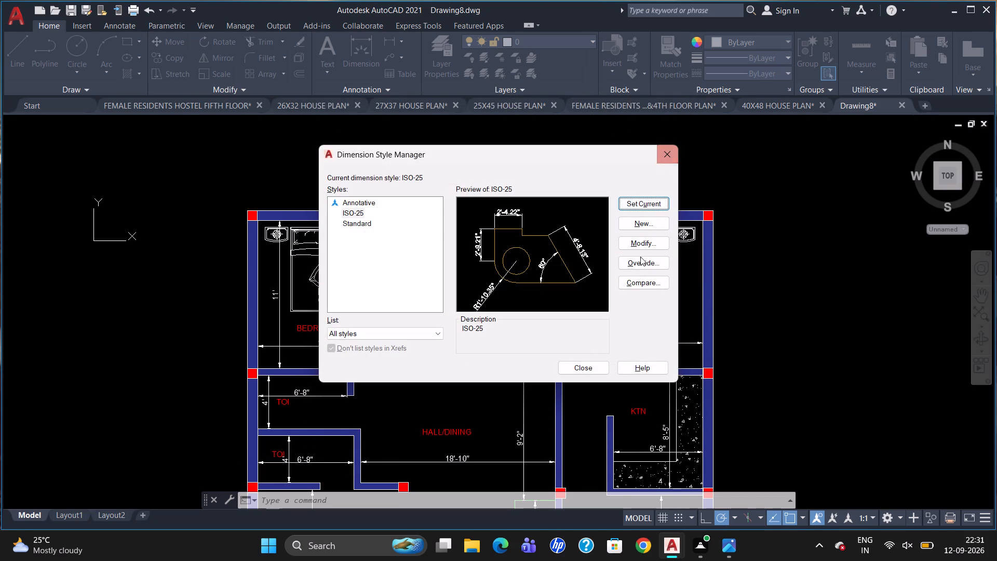
pyautogui.click(583, 369)
# Add an overall horizontal linear dimension above the top wall, from the upper left column's outer corner to the upper right column's outer corner.
pyautogui.write('DLI')
pyautogui.press('Return')
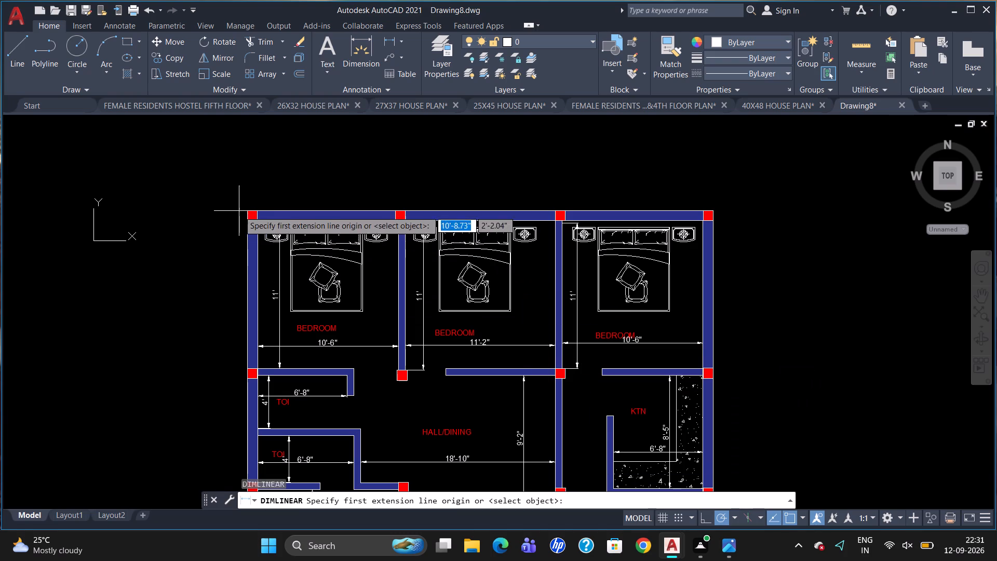
pyautogui.click(248, 210)
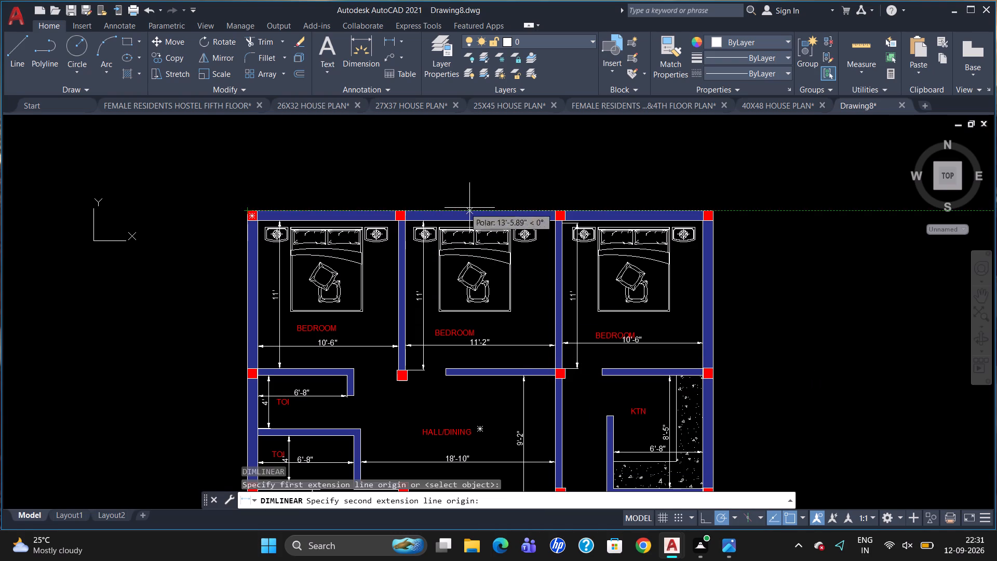
pyautogui.scroll(2, 652, 211)
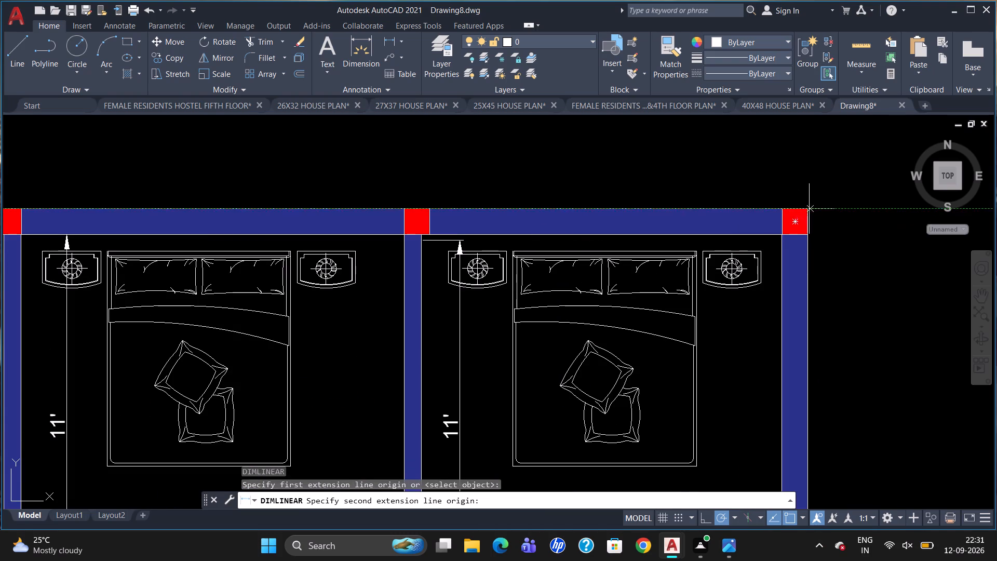
pyautogui.click(809, 209)
pyautogui.click(806, 172)
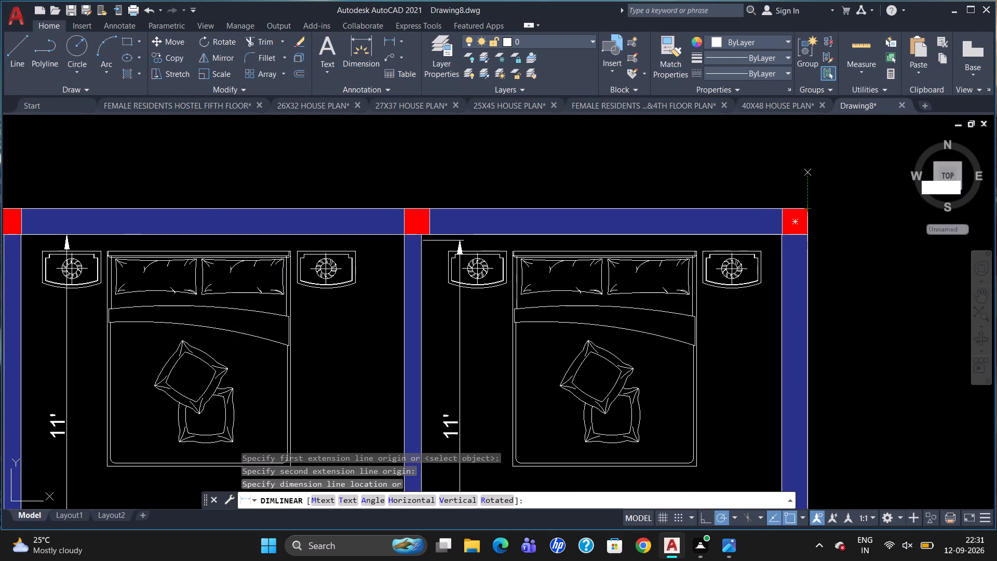
# Place the overall width dimension above the top wall and override its text with 34'-8".
pyautogui.scroll(-2, 814, 194)
pyautogui.doubleClick(586, 183)
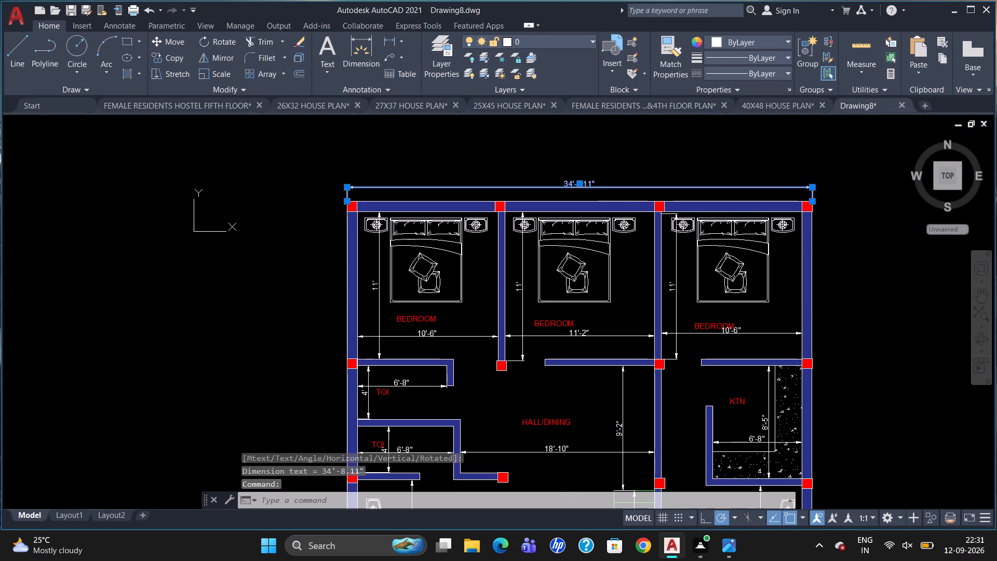
pyautogui.press('Delete')
pyautogui.press('2')
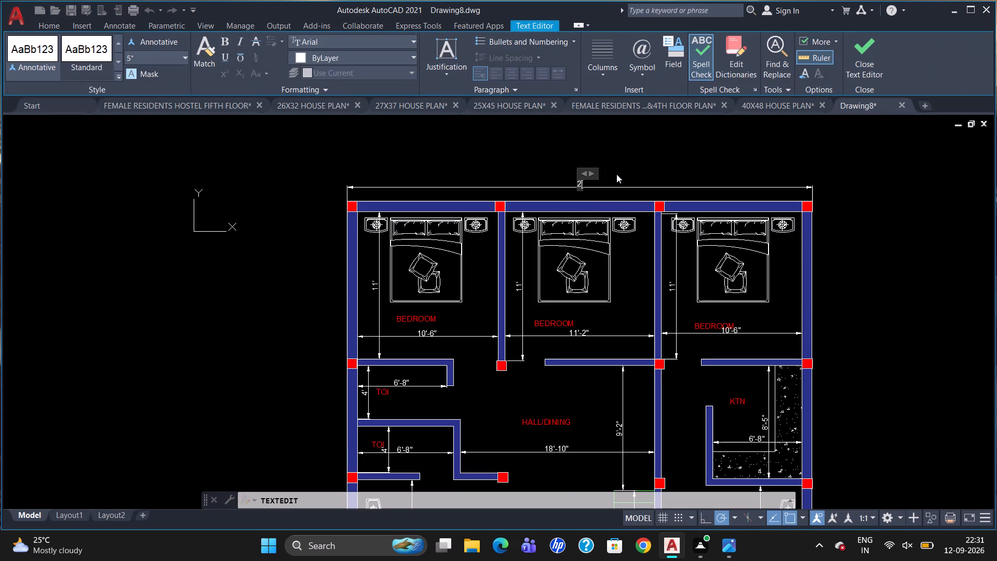
pyautogui.press('BackSpace')
pyautogui.write("34'-")
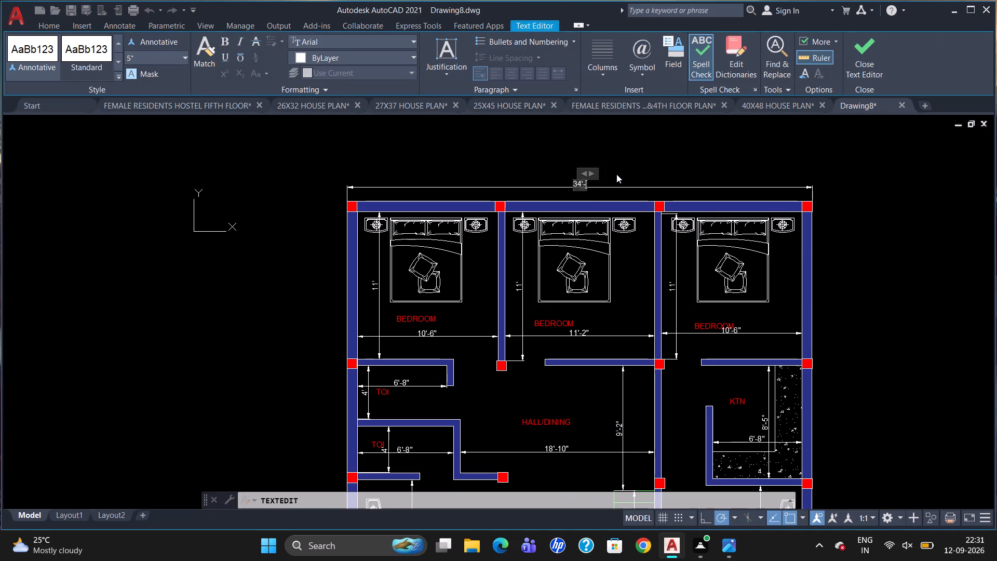
pyautogui.write('8"')
pyautogui.click(640, 157)
pyautogui.press('Escape')
# Add an overall vertical linear dimension outside the right wall, from the upper right column's outer corner to the lower right column's outer corner.
pyautogui.scroll(-1, 582, 181)
pyautogui.scroll(2, 699, 233)
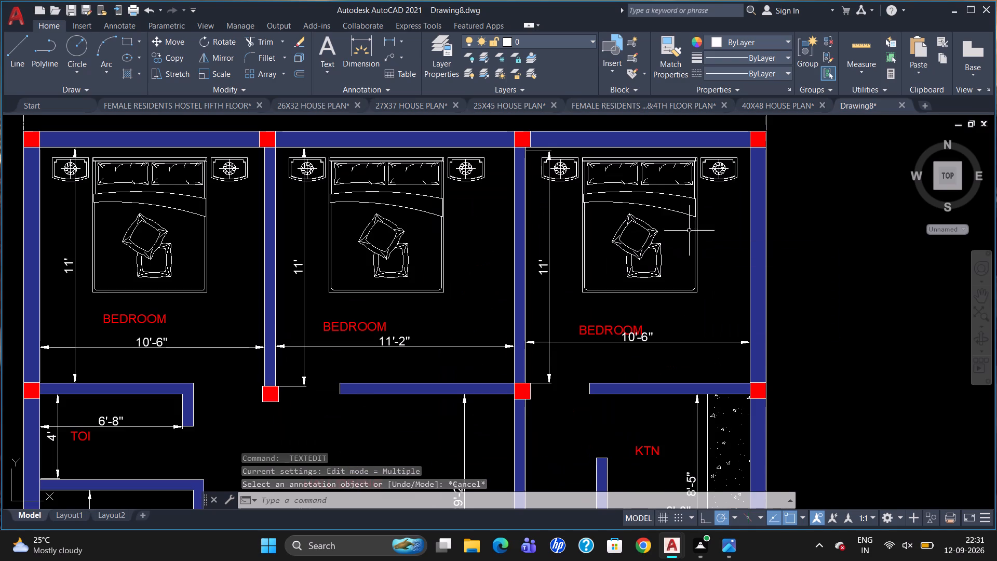
pyautogui.scroll(-1, 652, 187)
pyautogui.scroll(-1, 697, 208)
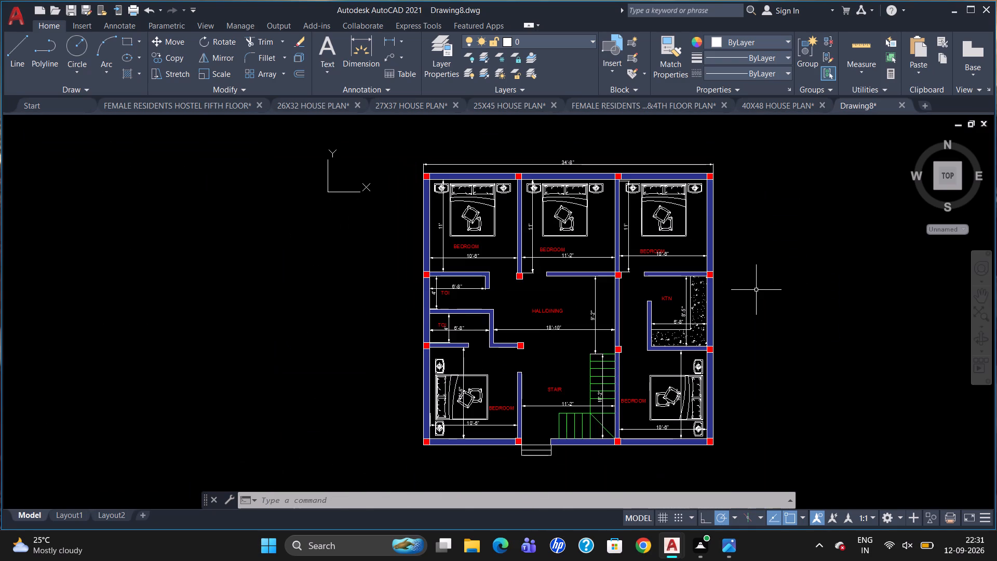
pyautogui.write('DLI')
pyautogui.press('Return')
pyautogui.scroll(2, 716, 176)
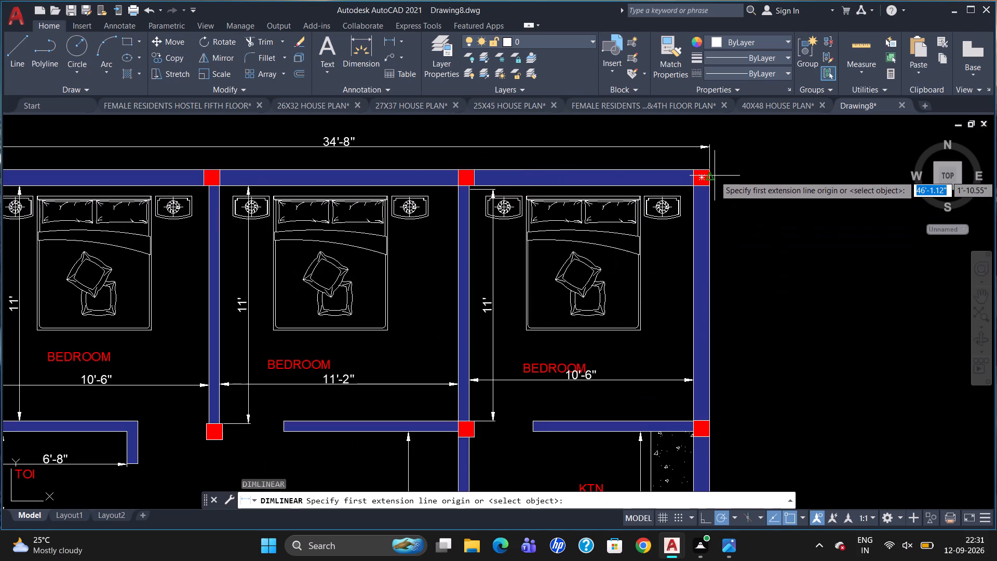
pyautogui.scroll(3, 715, 169)
pyautogui.click(696, 174)
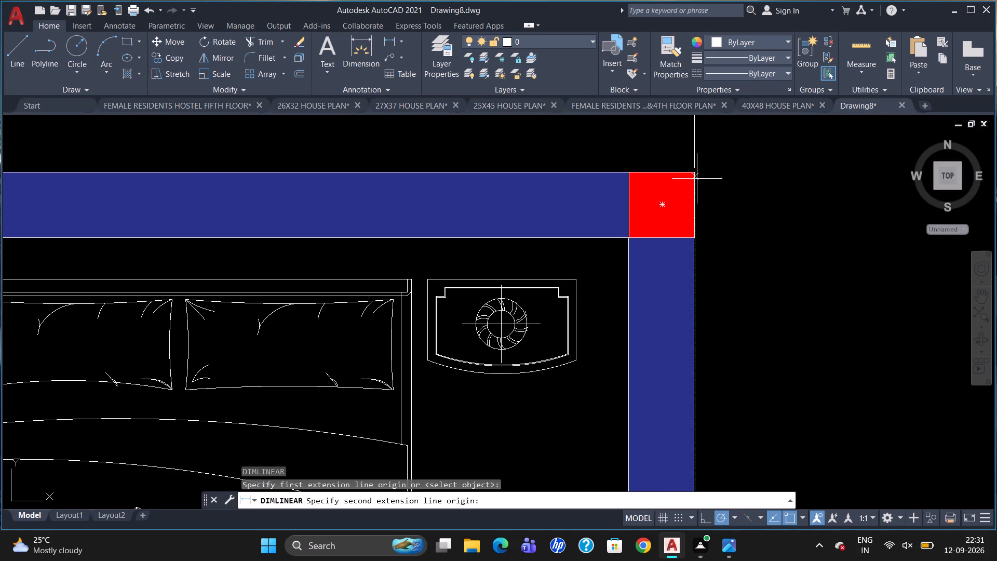
pyautogui.scroll(-3, 721, 189)
pyautogui.scroll(-3, 726, 236)
pyautogui.scroll(3, 739, 406)
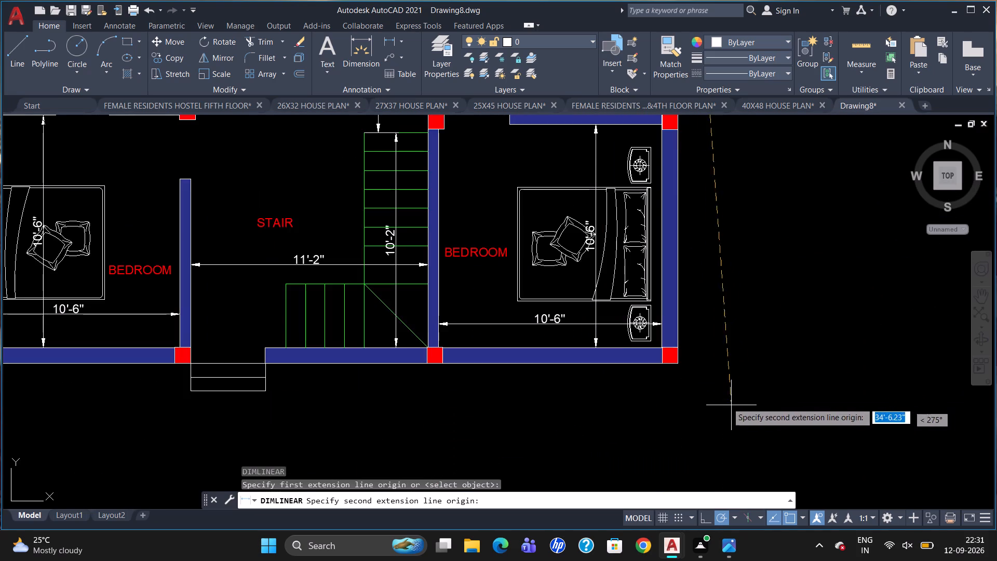
pyautogui.scroll(2, 673, 384)
pyautogui.click(689, 338)
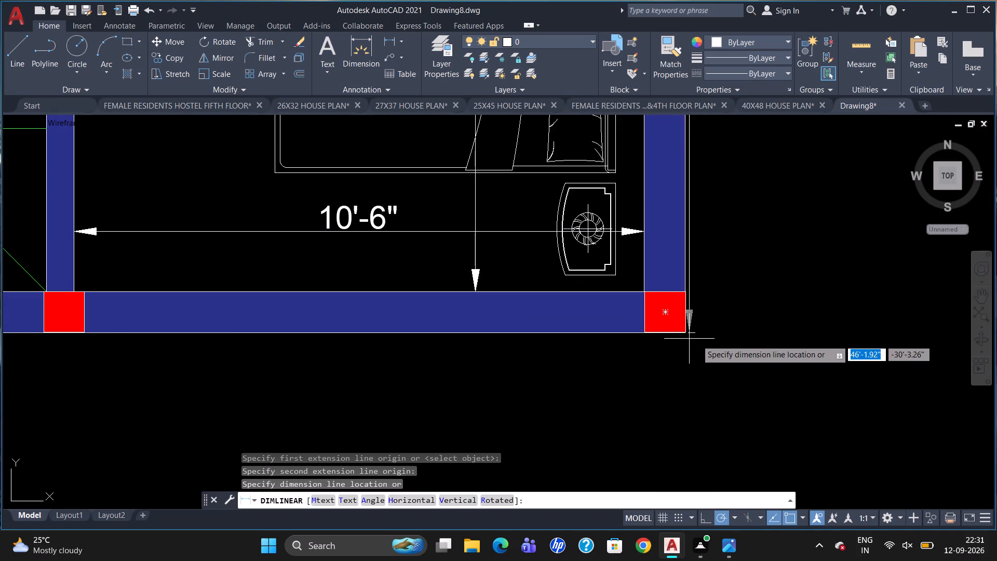
pyautogui.scroll(-3, 722, 340)
pyautogui.click(740, 357)
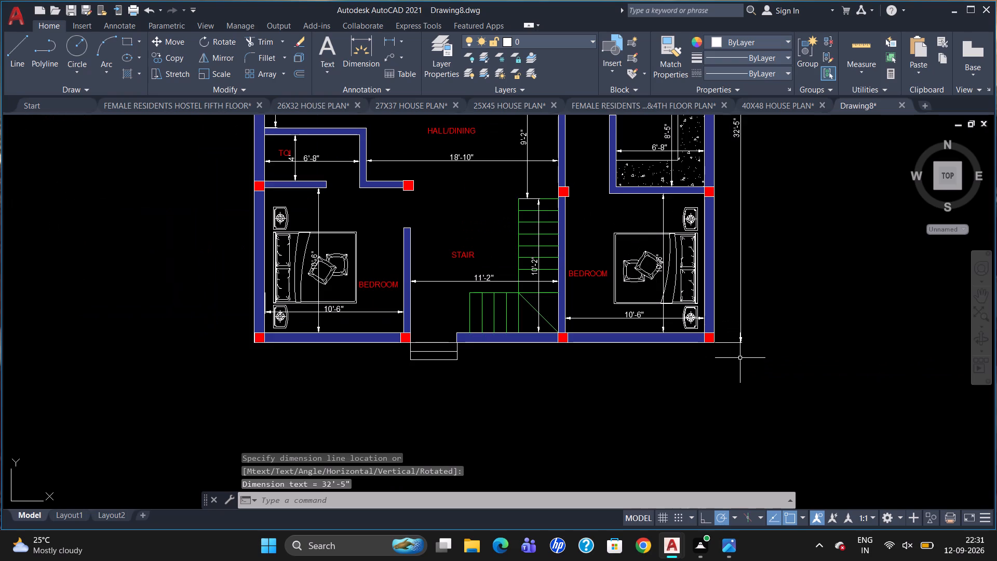
pyautogui.scroll(-1, 722, 375)
pyautogui.scroll(-1, 778, 342)
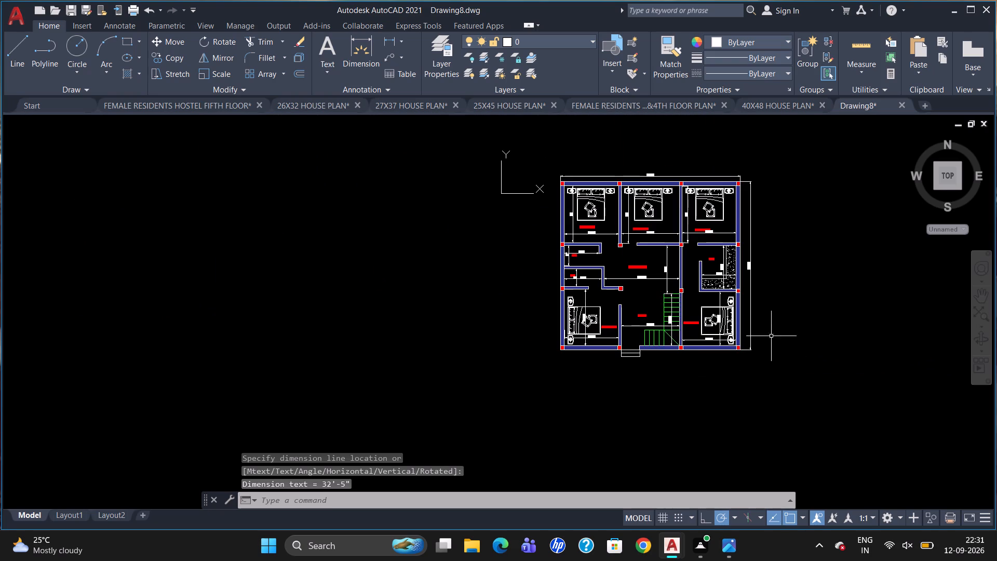
pyautogui.scroll(1, 765, 192)
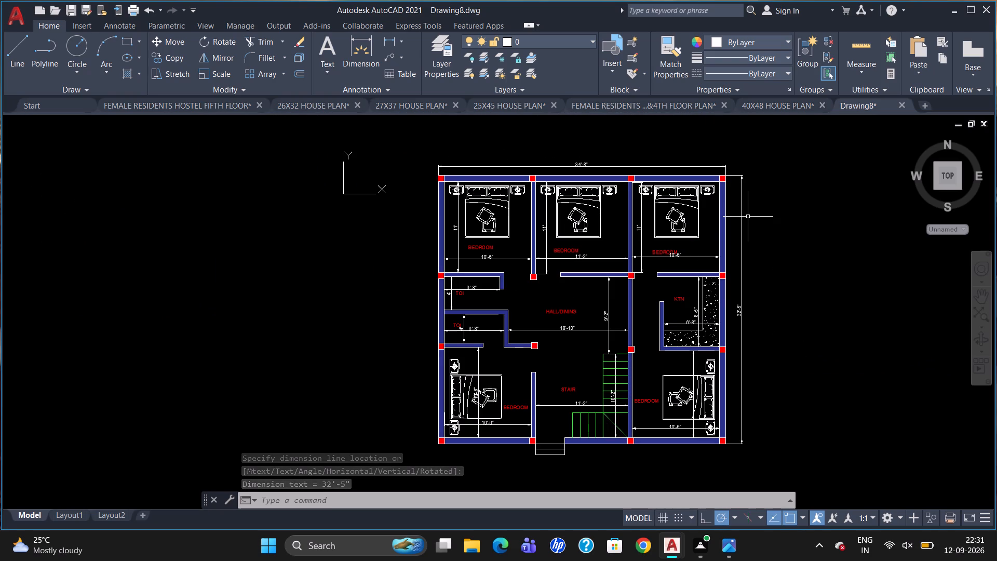
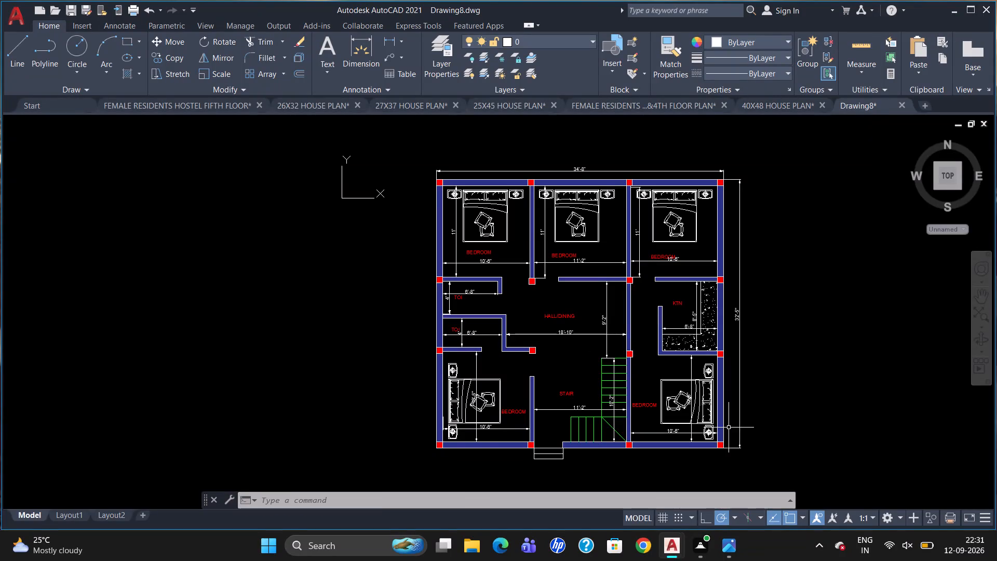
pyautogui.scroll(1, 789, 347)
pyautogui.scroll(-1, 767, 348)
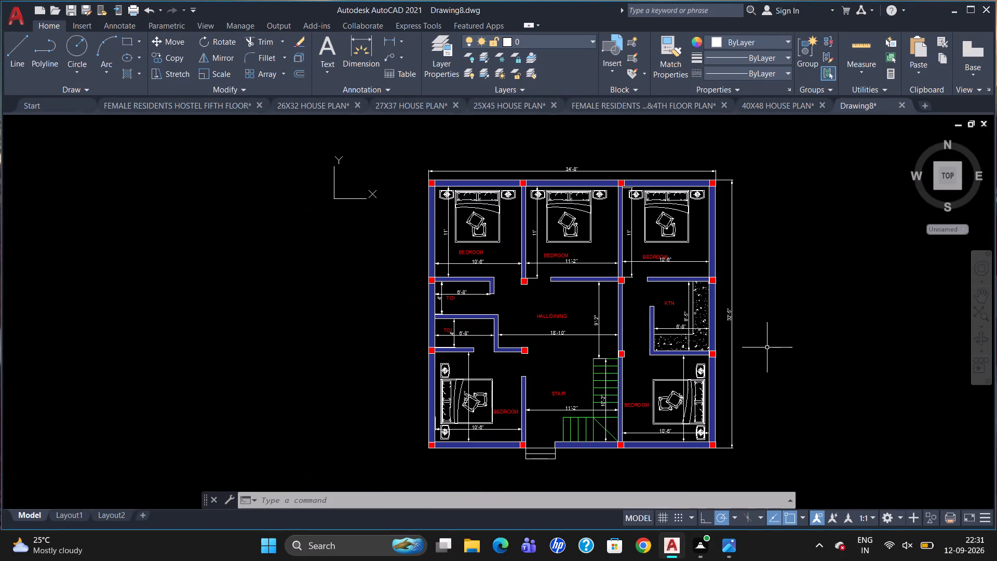
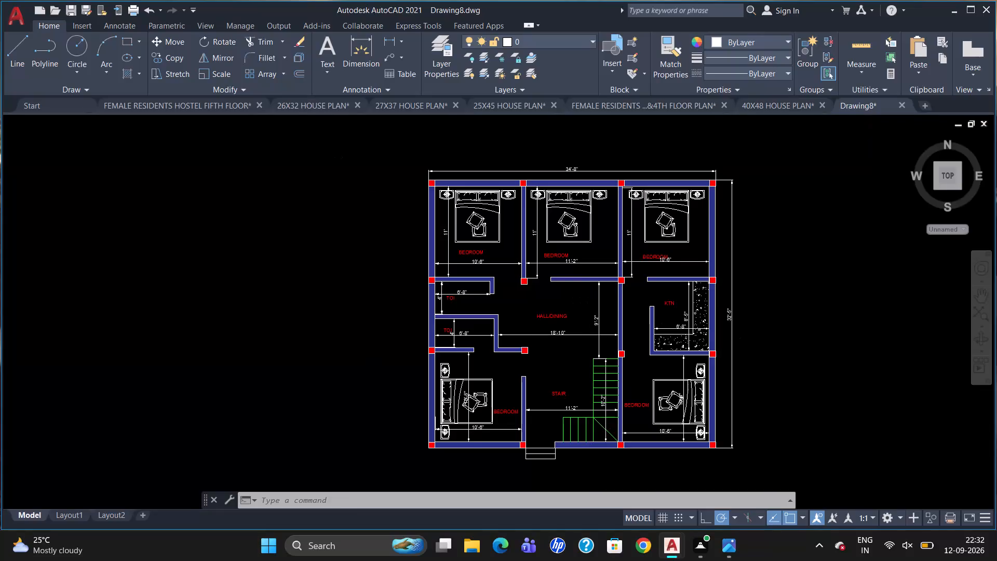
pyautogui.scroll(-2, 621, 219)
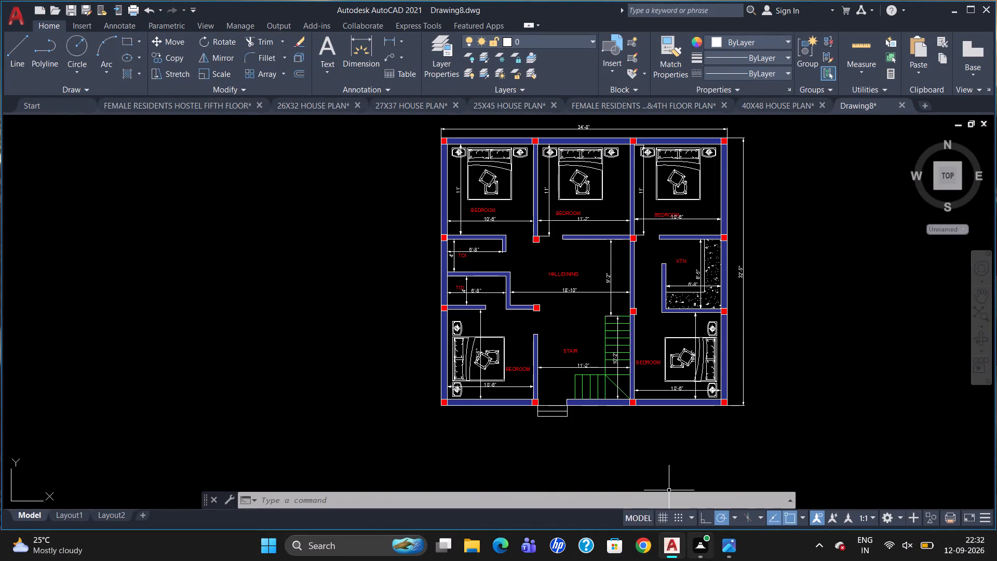
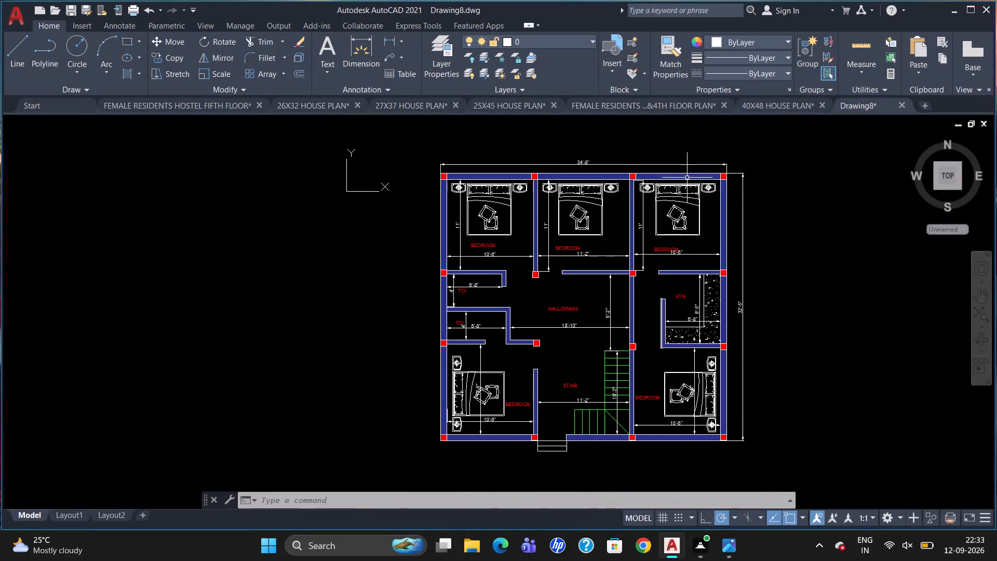
# Move the STAIR label horizontally a little closer to the green staircase.
pyautogui.scroll(2, 688, 175)
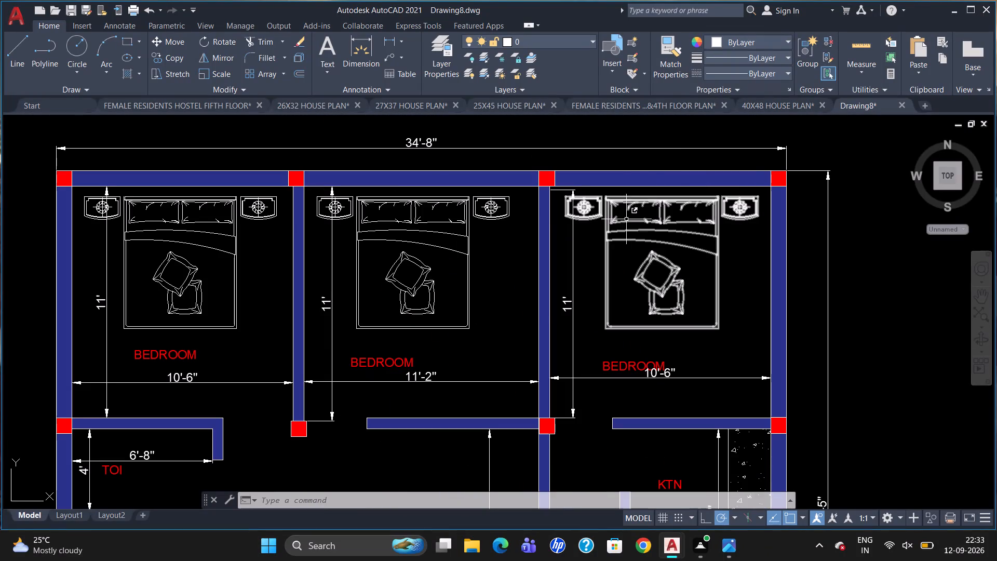
pyautogui.scroll(-3, 708, 218)
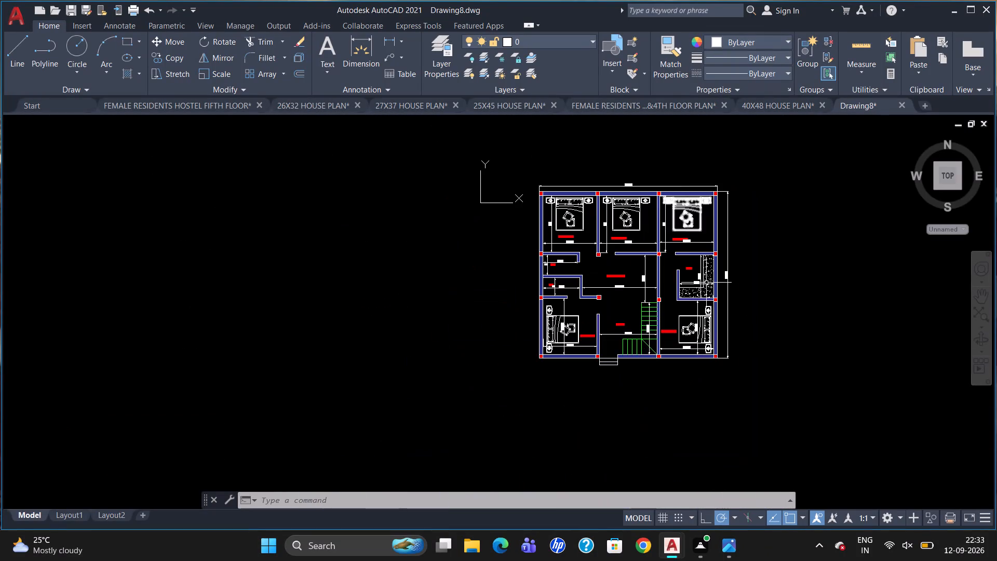
pyautogui.scroll(1, 717, 389)
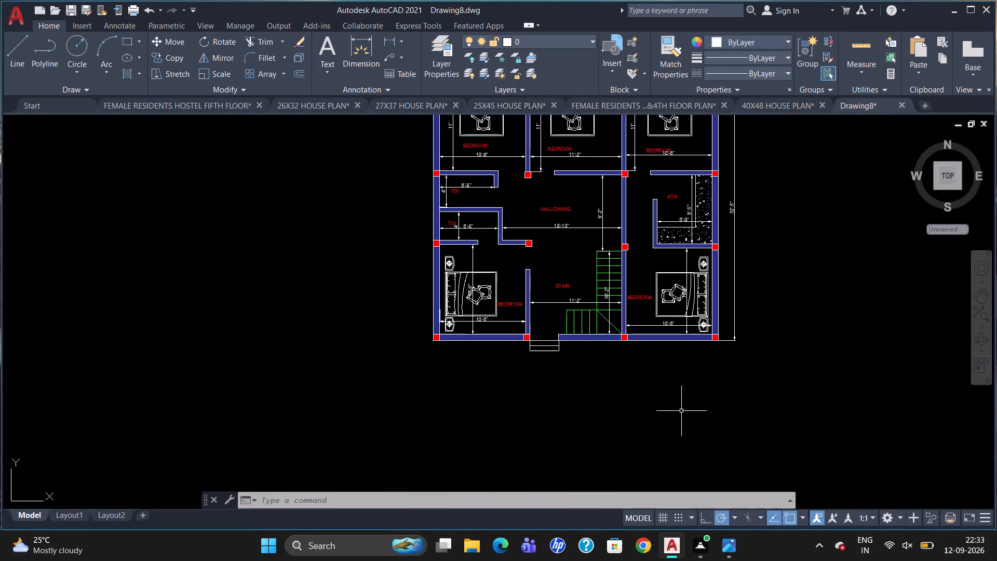
pyautogui.scroll(1, 666, 324)
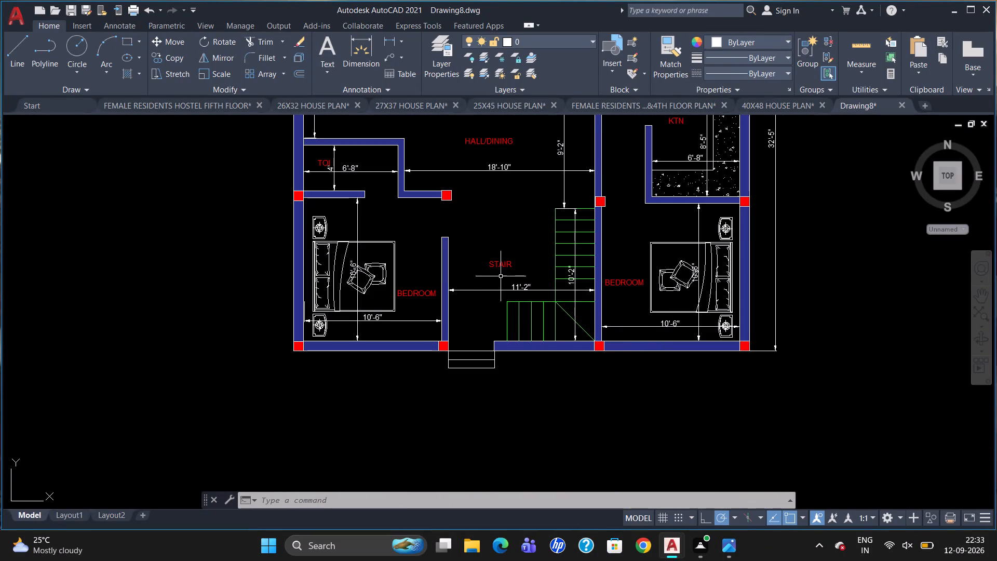
pyautogui.click(500, 266)
pyautogui.click(492, 262)
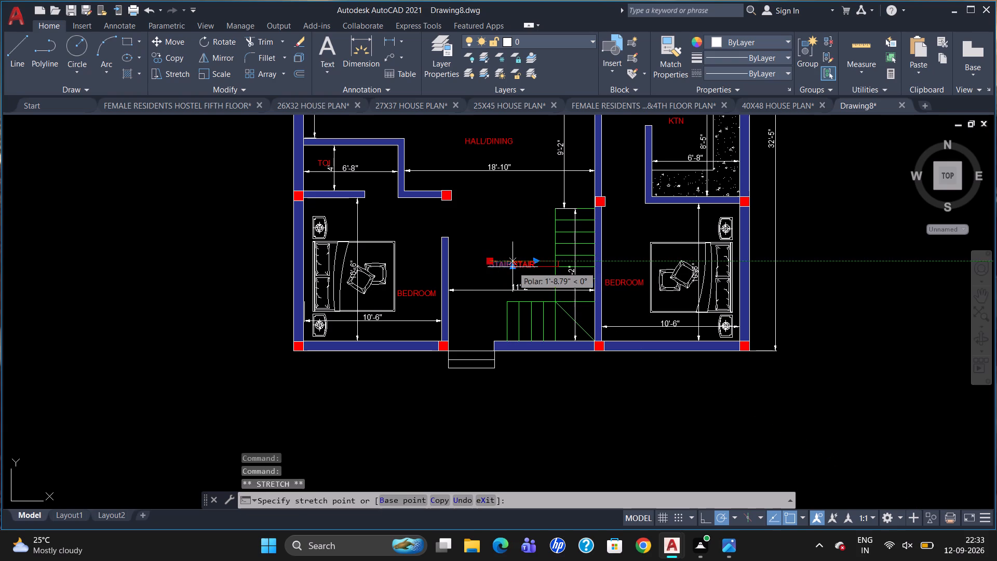
pyautogui.click(516, 264)
pyautogui.scroll(1, 546, 276)
pyautogui.press('Escape')
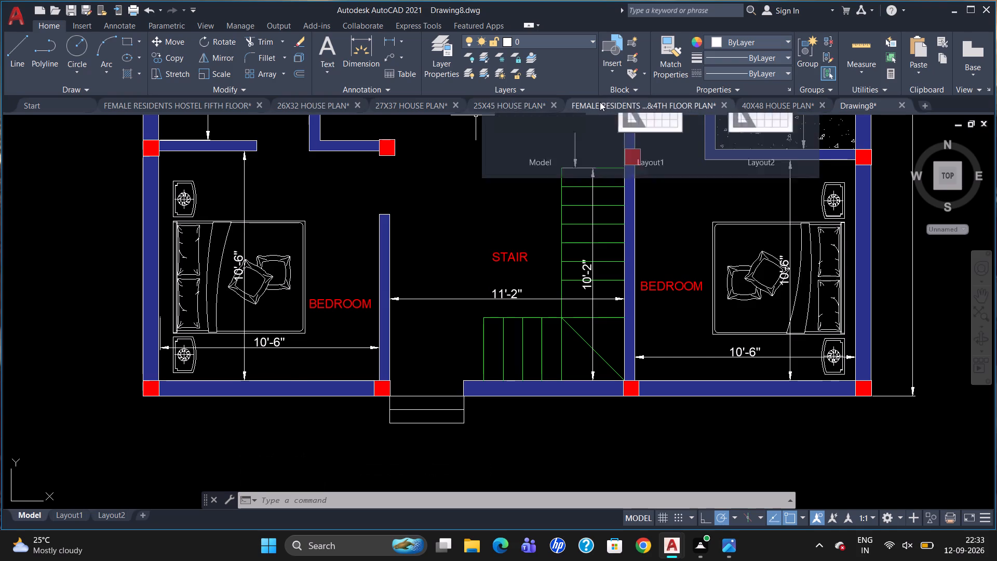
# Copy the dining table from the 40X48 HOUSE PLAN drawing and paste it into Drawing8 near the HALL/DINING label.
pyautogui.click(805, 102)
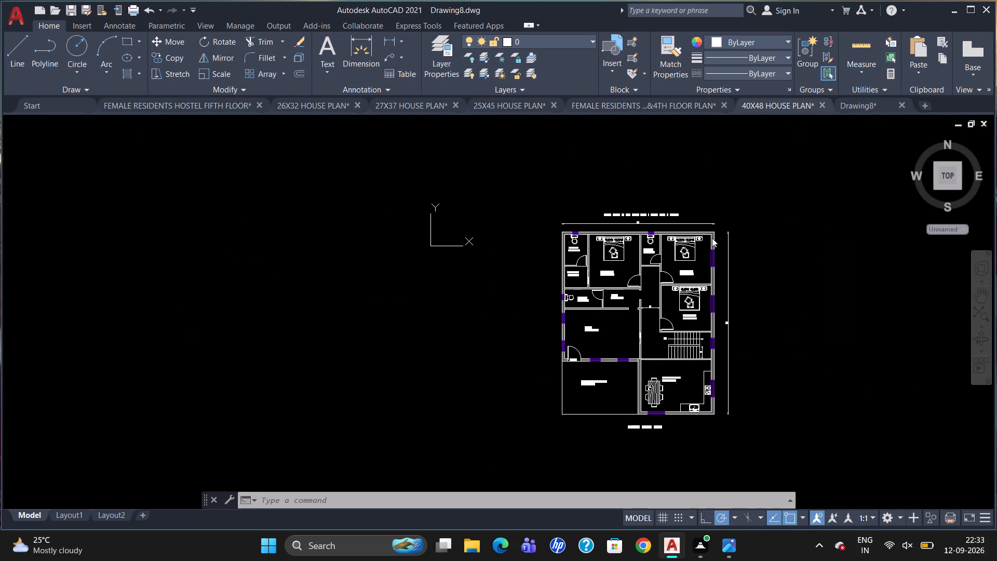
pyautogui.click(654, 391)
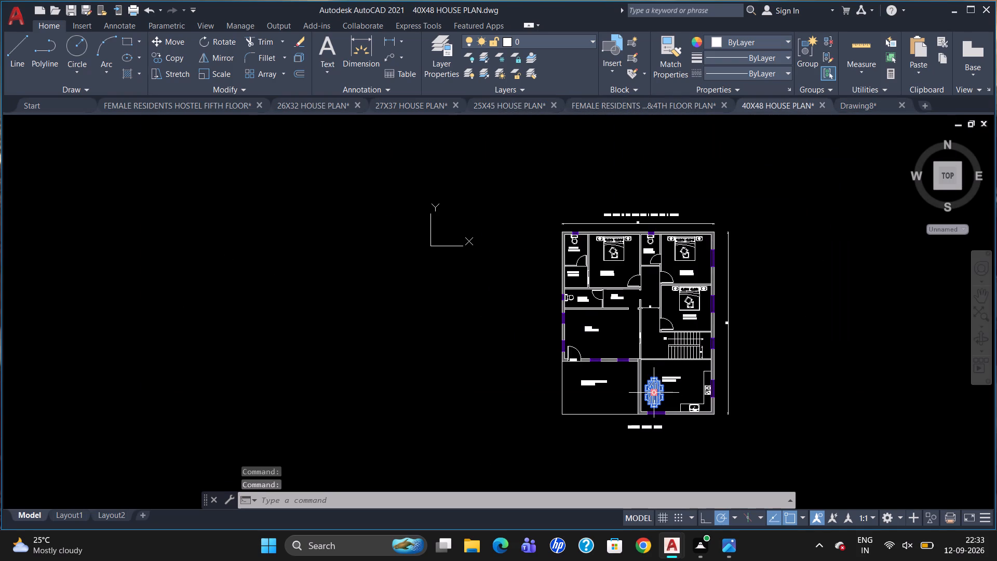
pyautogui.hotkey('ctrl', 'c')
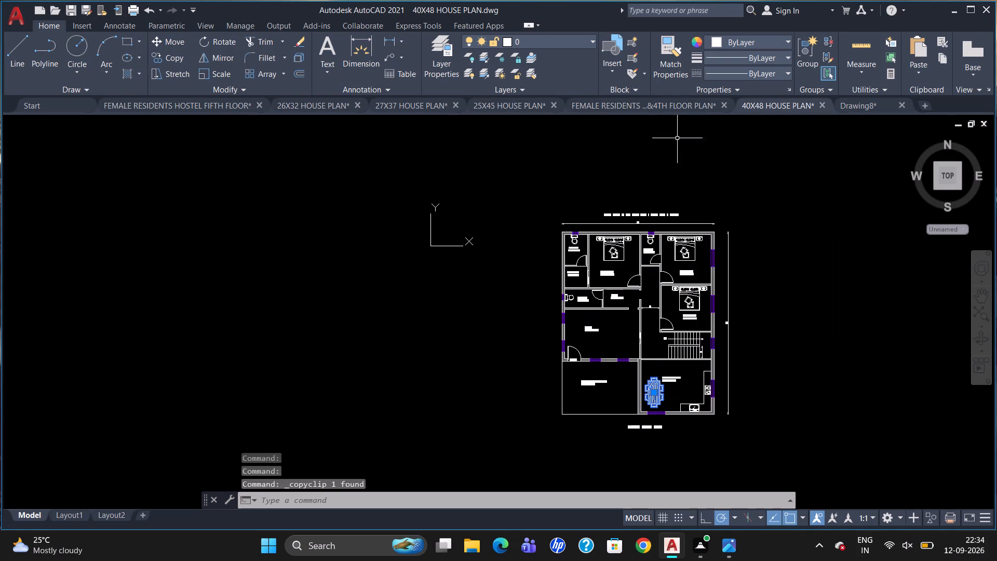
pyautogui.click(854, 108)
pyautogui.scroll(-2, 633, 265)
pyautogui.scroll(-2, 549, 260)
pyautogui.scroll(4, 519, 186)
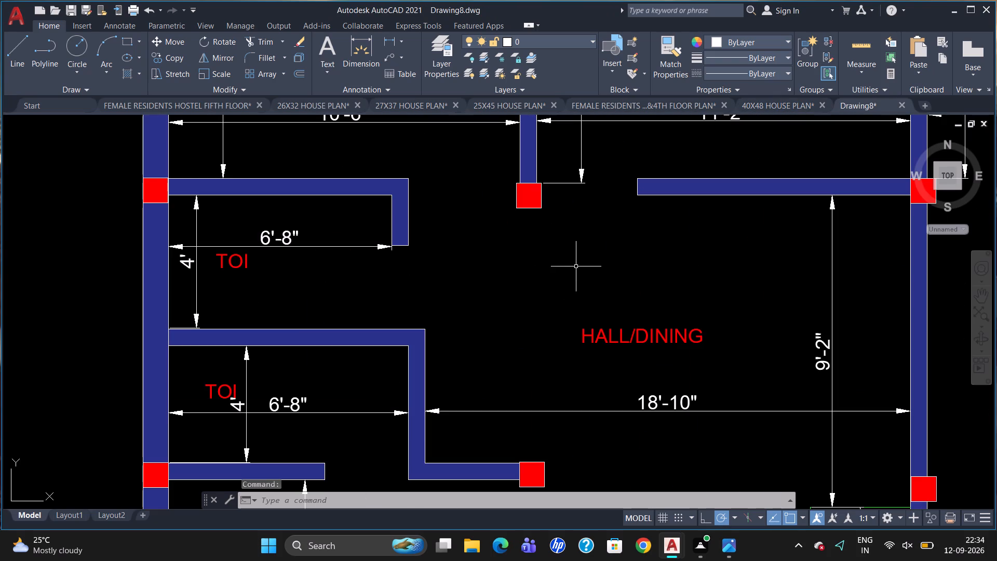
pyautogui.hotkey('ctrl', 'v')
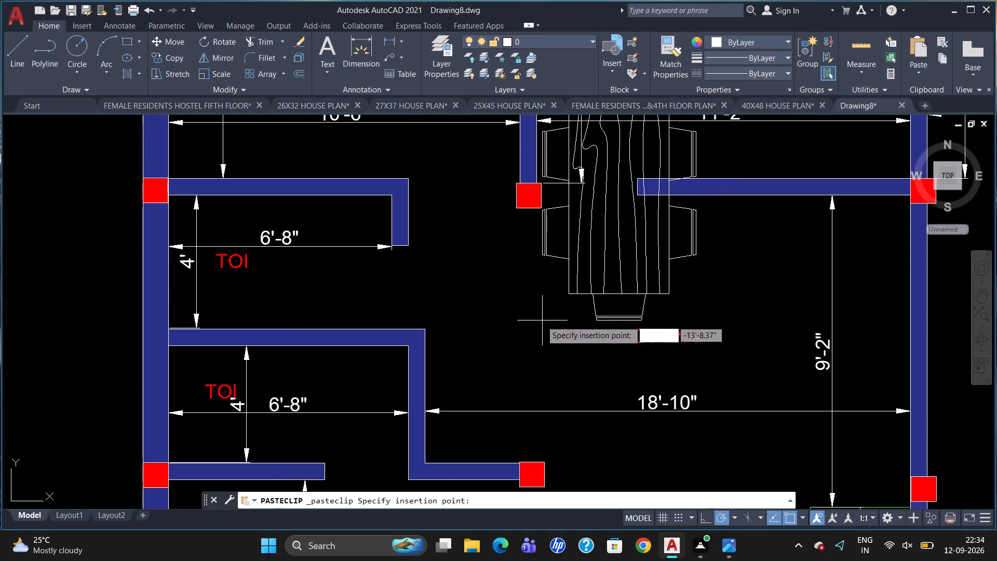
pyautogui.click(528, 340)
# Rotate the pasted dining table so its long side lies horizontally.
pyautogui.click(554, 276)
pyautogui.scroll(-1, 556, 312)
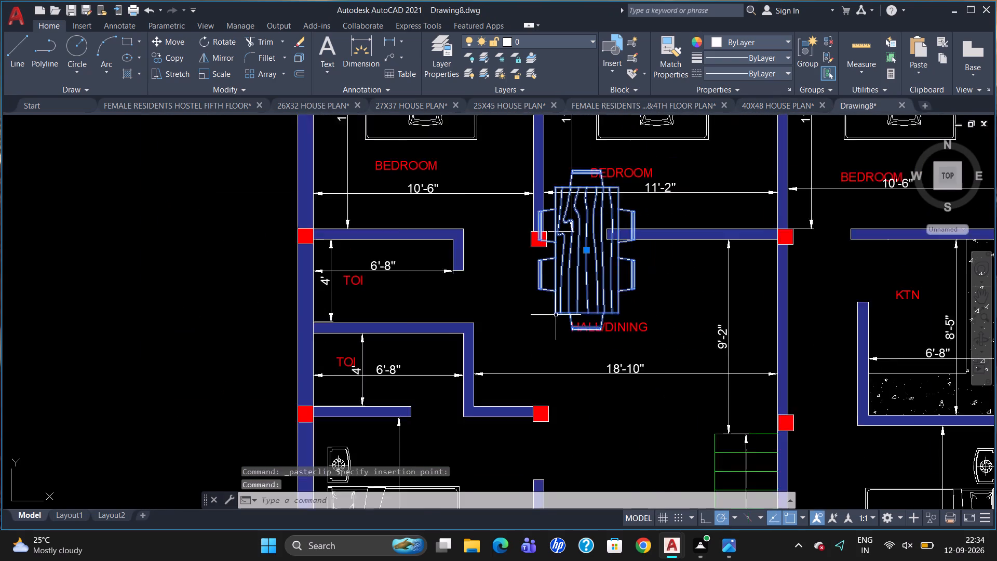
pyautogui.scroll(-1, 556, 317)
pyautogui.press('r')
pyautogui.press('o')
pyautogui.press('Return')
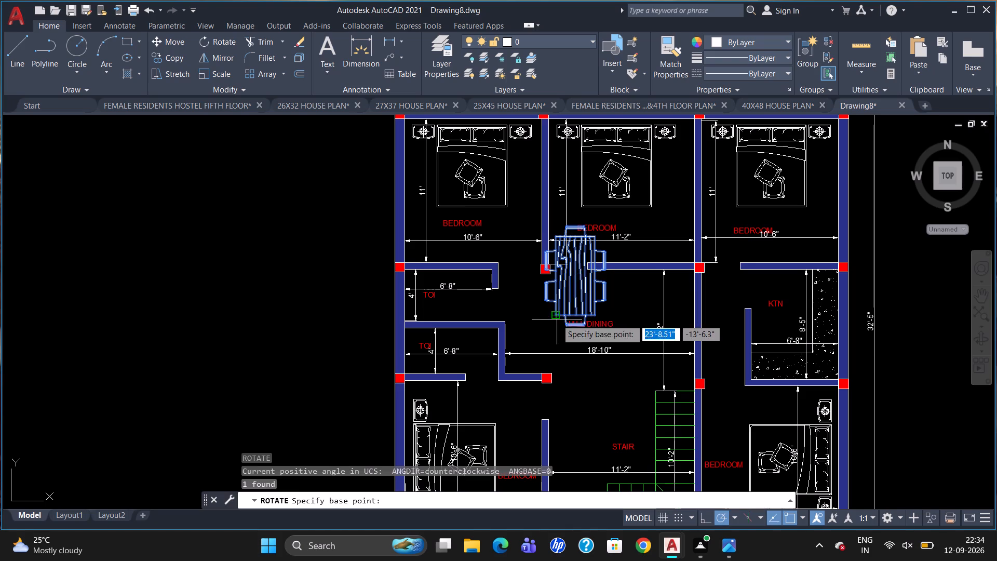
pyautogui.click(590, 240)
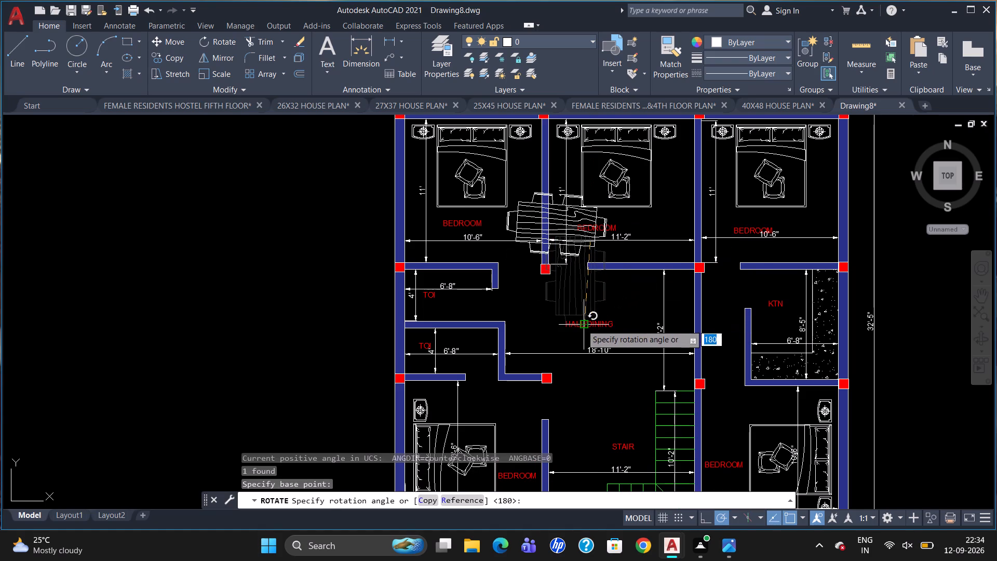
pyautogui.click(590, 292)
# Move the rotated dining table down out of the bedrooms into the hall/dining area.
pyautogui.click(558, 232)
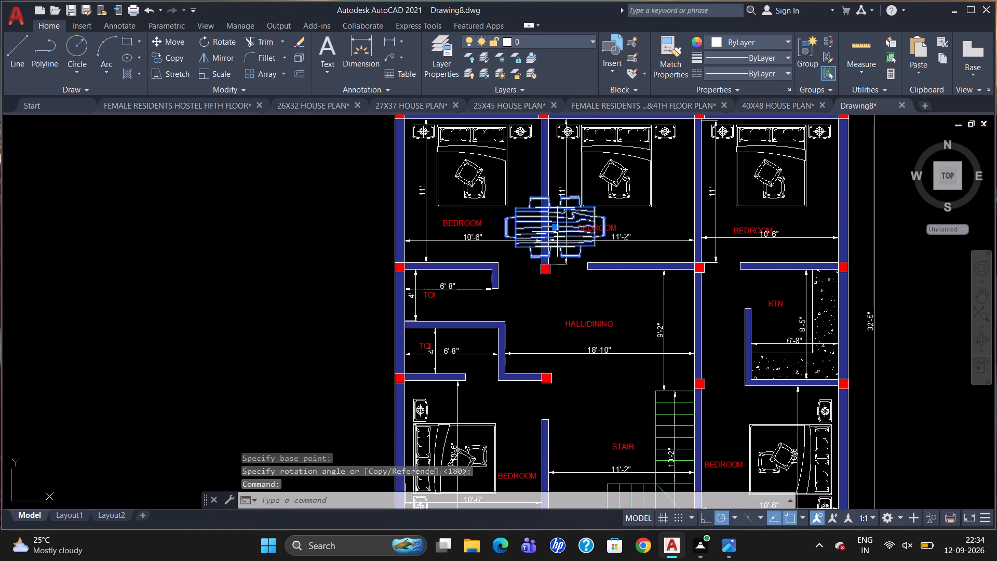
pyautogui.press('m')
pyautogui.press('Return')
pyautogui.click(557, 231)
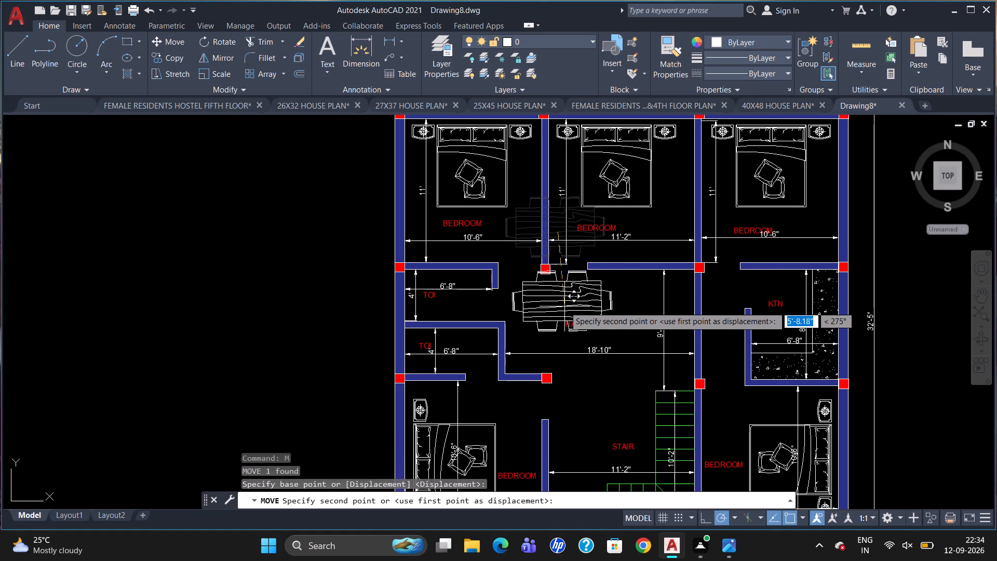
pyautogui.click(565, 306)
# Scale the dining table down to about half its size.
pyautogui.click(561, 304)
pyautogui.click(553, 298)
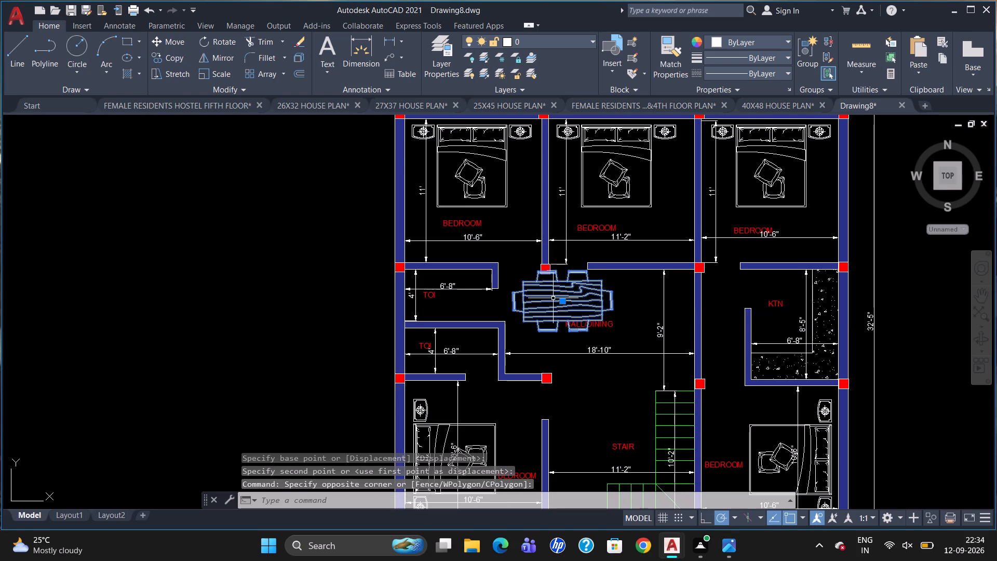
pyautogui.write("SC'")
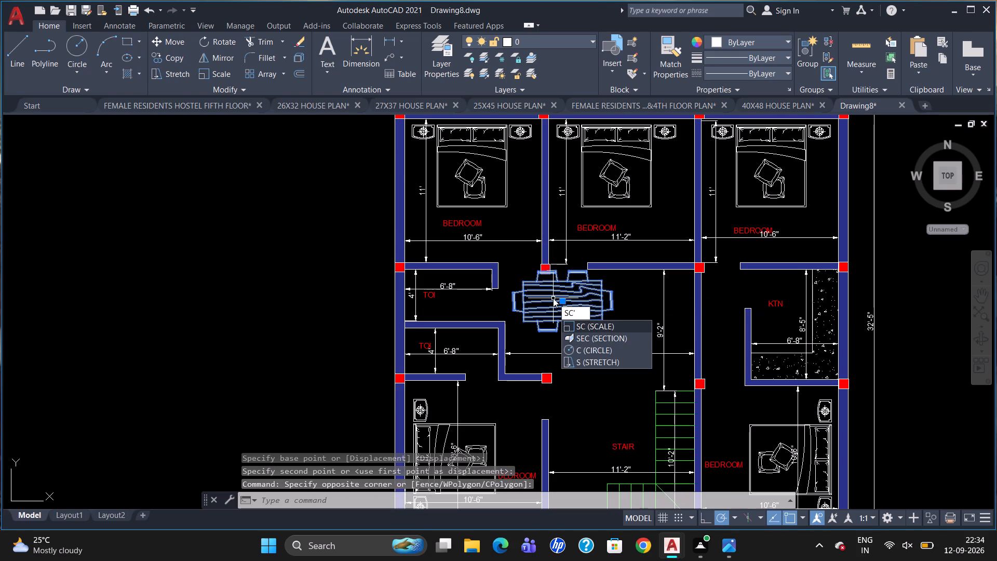
pyautogui.press('BackSpace')
pyautogui.press('Return')
pyautogui.moveTo(519, 287); pyautogui.dragTo(526, 291)
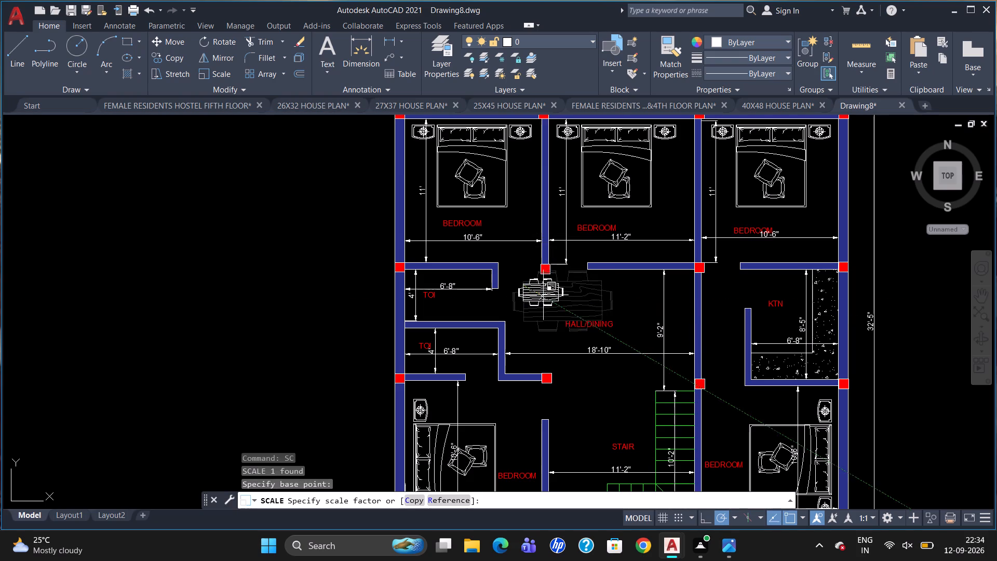
pyautogui.click(545, 295)
# Move the reduced dining table away from the toilets to sit just above the HALL/DINING label.
pyautogui.click(541, 289)
pyautogui.press('m')
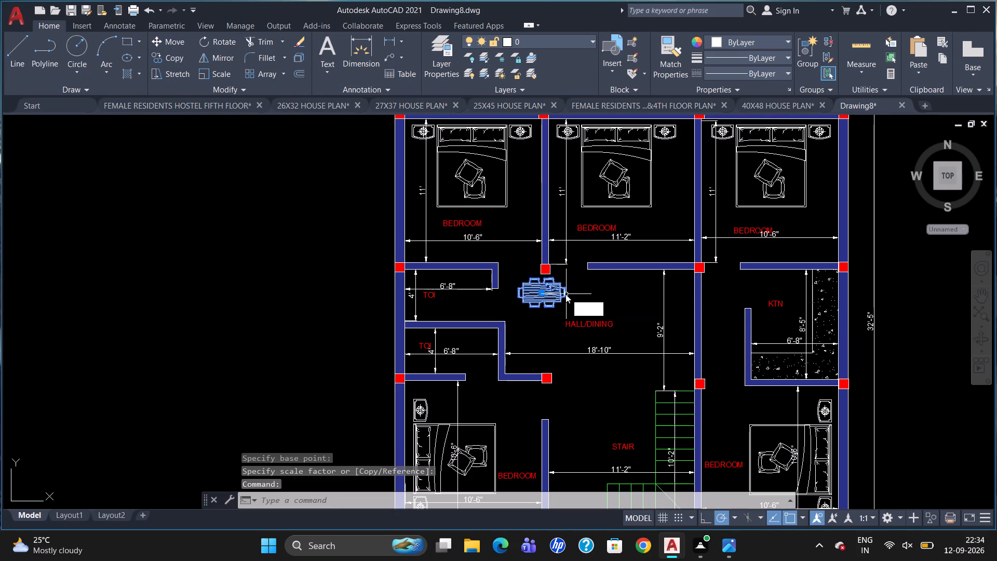
pyautogui.press('Return')
pyautogui.scroll(2, 565, 294)
pyautogui.click(564, 293)
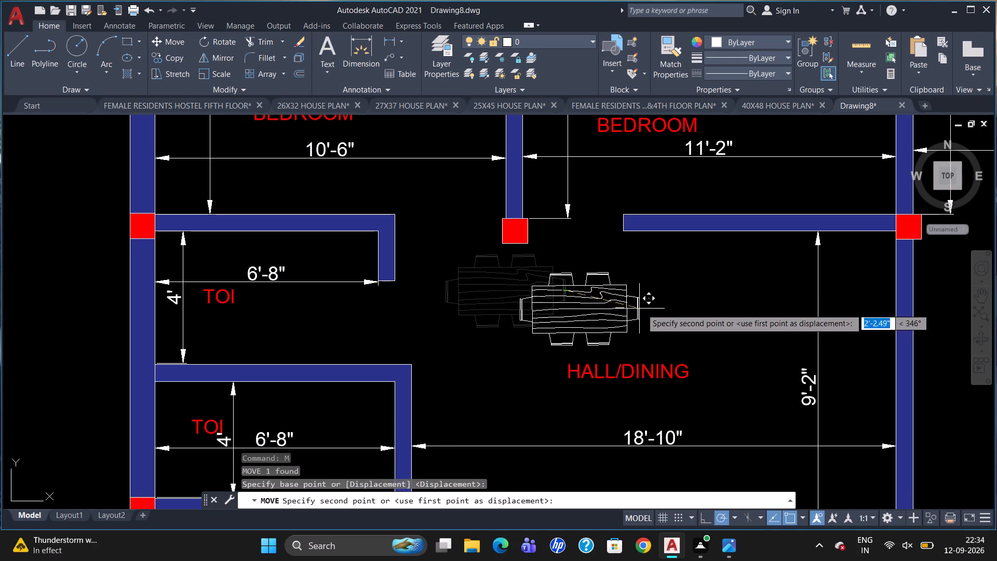
pyautogui.click(676, 308)
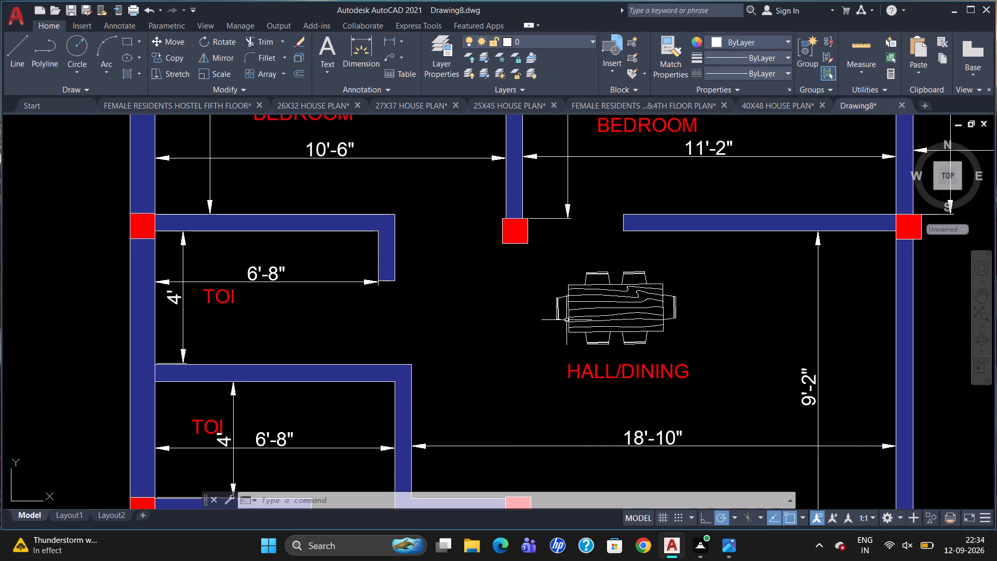
# Shift the dining table about 1'-6" horizontally toward the 9'-2" dimension.
pyautogui.click(596, 302)
pyautogui.press('m')
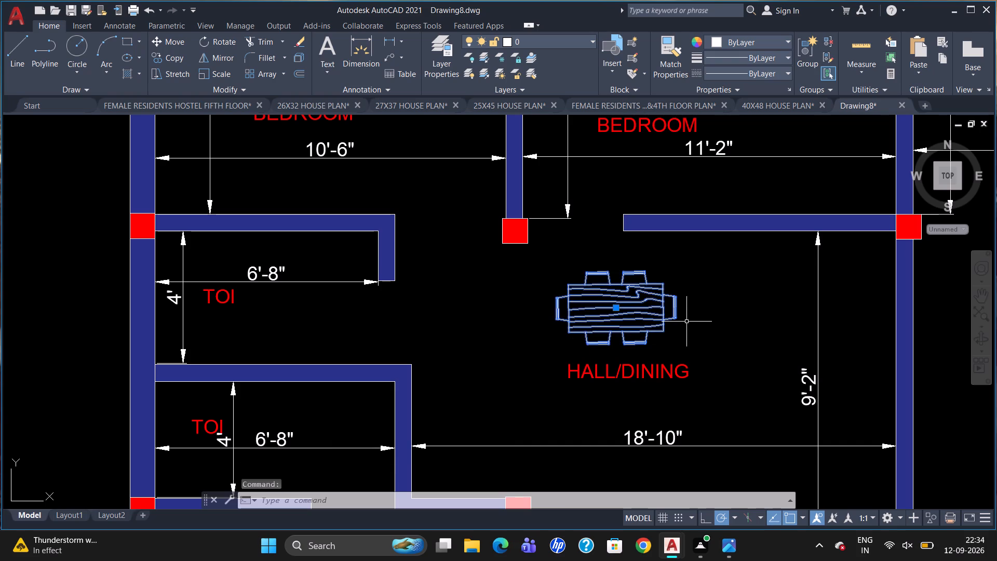
pyautogui.press('Return')
pyautogui.click(657, 303)
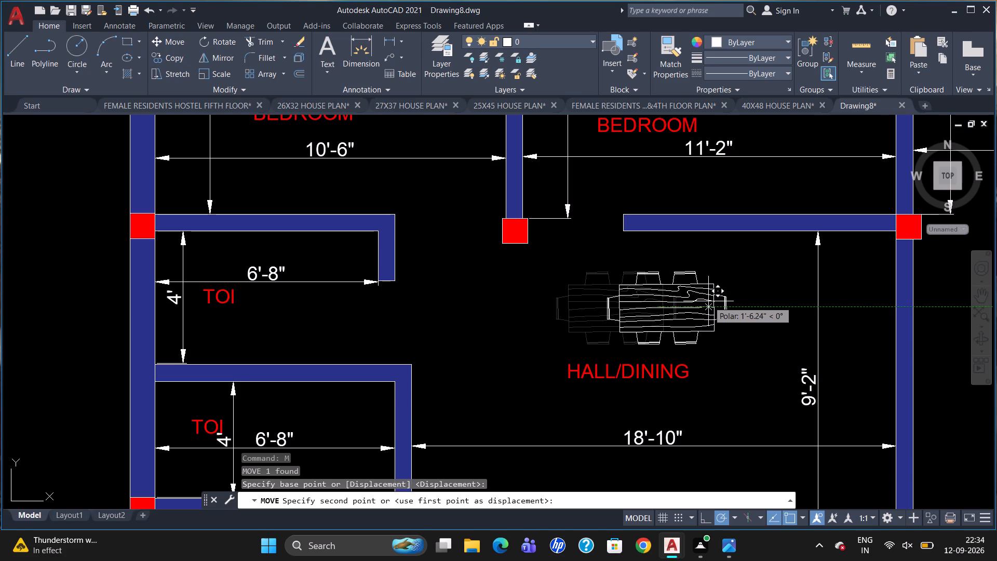
pyautogui.click(708, 301)
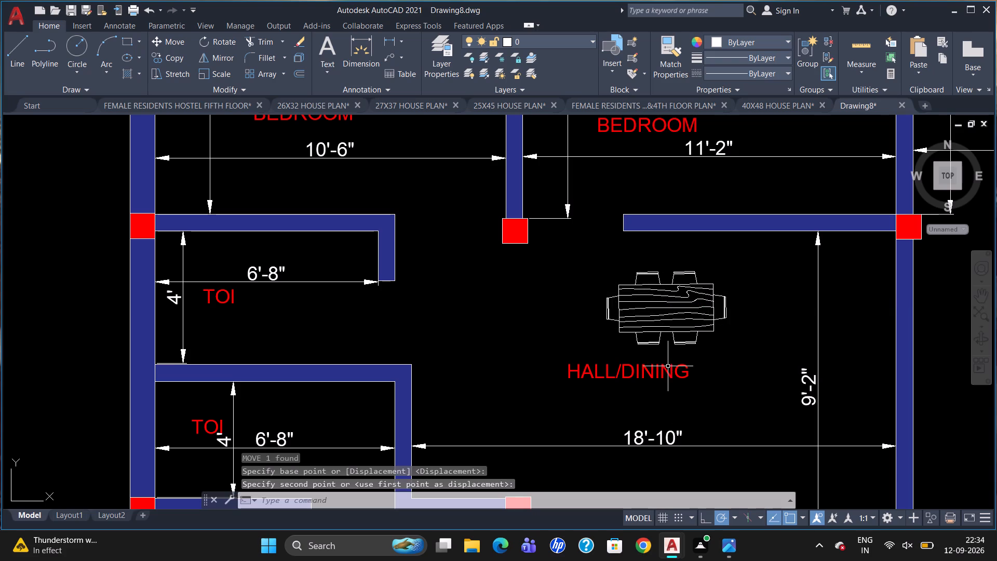
# Move the HALL/DINING label horizontally so it sits directly beneath the dining table.
pyautogui.click(667, 367)
pyautogui.click(569, 363)
pyautogui.click(615, 364)
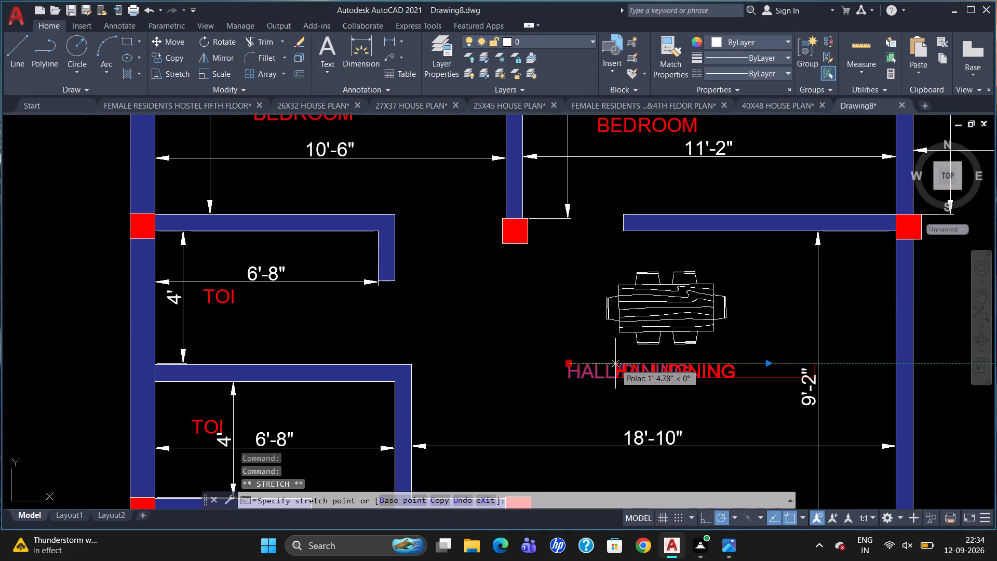
pyautogui.press('Escape')
# Add the underlined multiline text title GROUND FLOOR PLAN at 7" height below the plan's entrance steps.
pyautogui.scroll(-2, 639, 255)
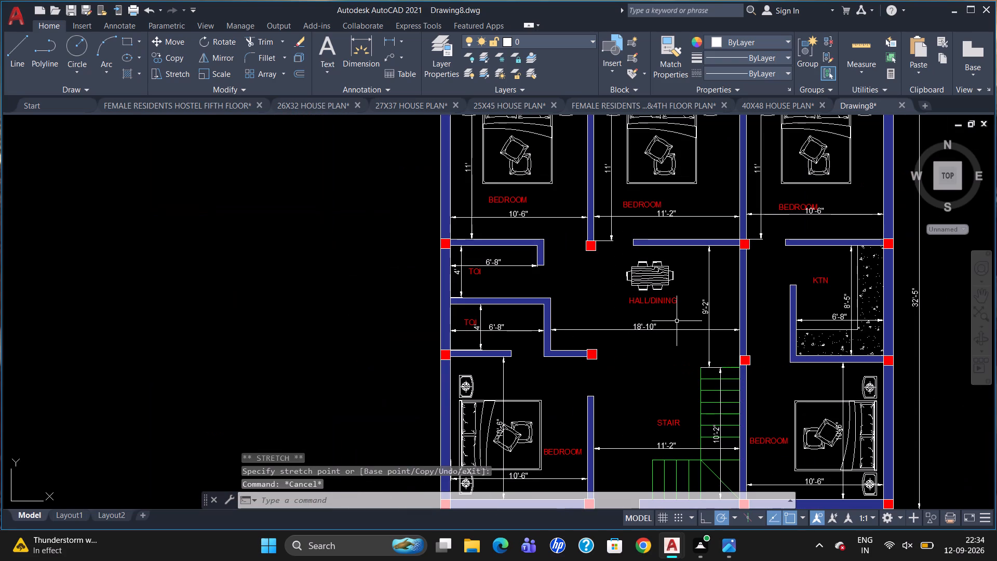
pyautogui.scroll(-1, 678, 256)
pyautogui.scroll(2, 767, 345)
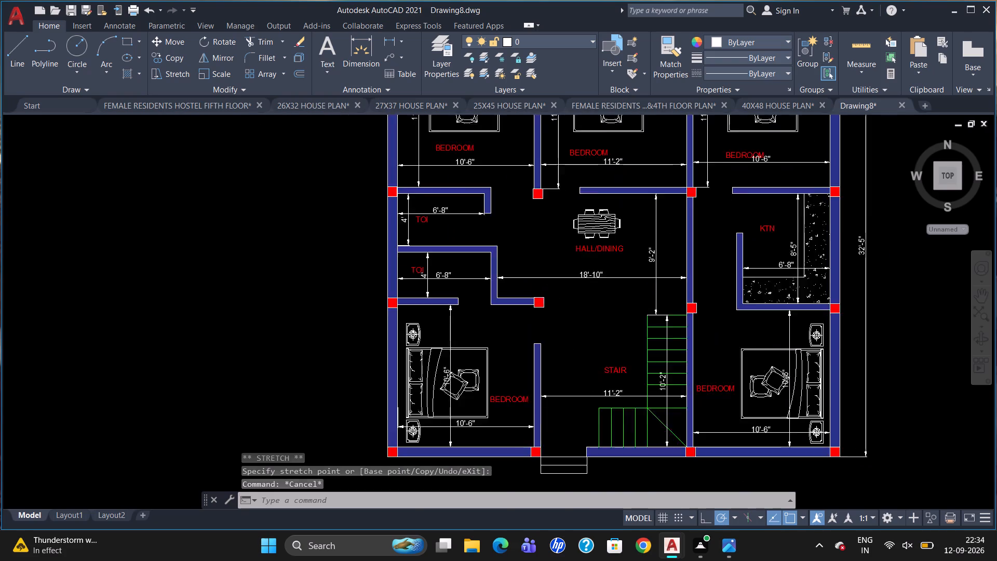
pyautogui.scroll(-2, 533, 276)
pyautogui.scroll(1, 664, 373)
pyautogui.scroll(-1, 777, 309)
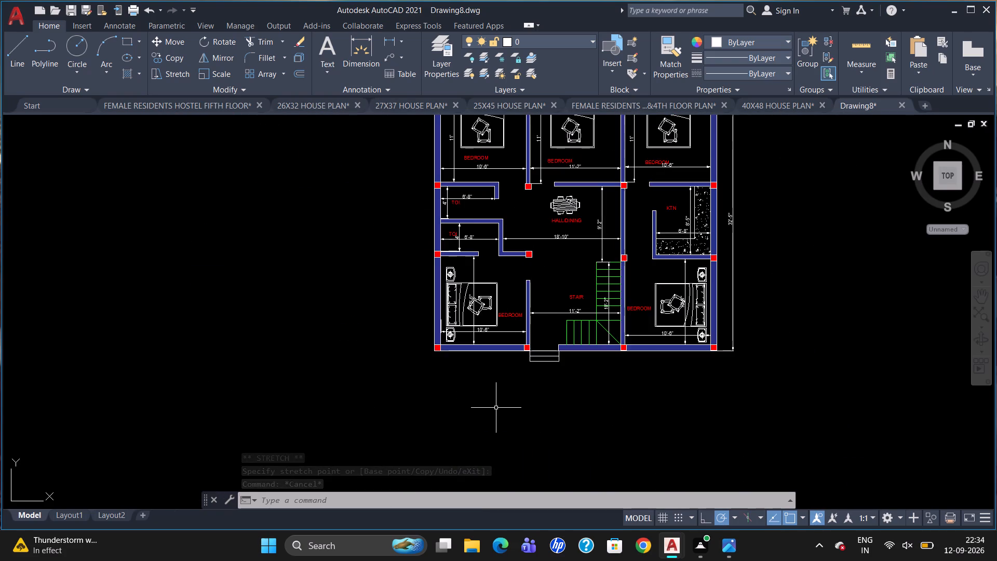
pyautogui.scroll(1, 496, 408)
pyautogui.press('t')
pyautogui.press('Return')
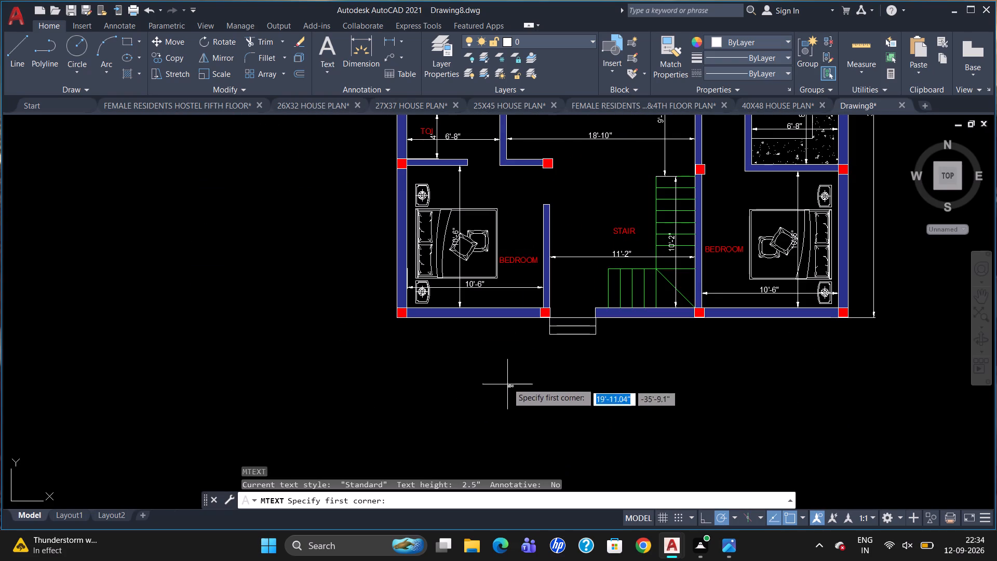
pyautogui.moveTo(502, 364); pyautogui.dragTo(507, 382)
pyautogui.click(803, 418)
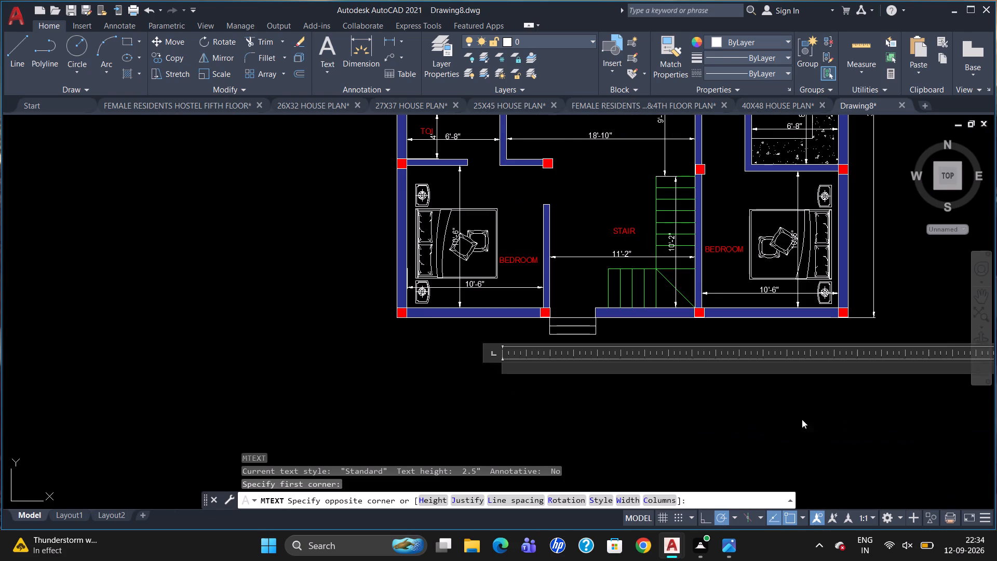
pyautogui.click(165, 60)
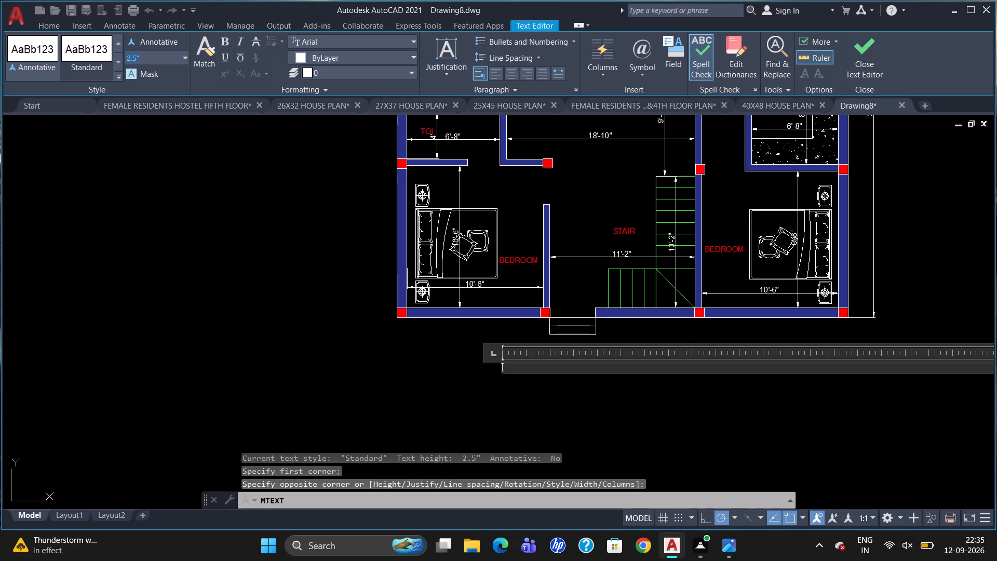
pyautogui.press('BackSpace')
pyautogui.press('7')
pyautogui.press('Return')
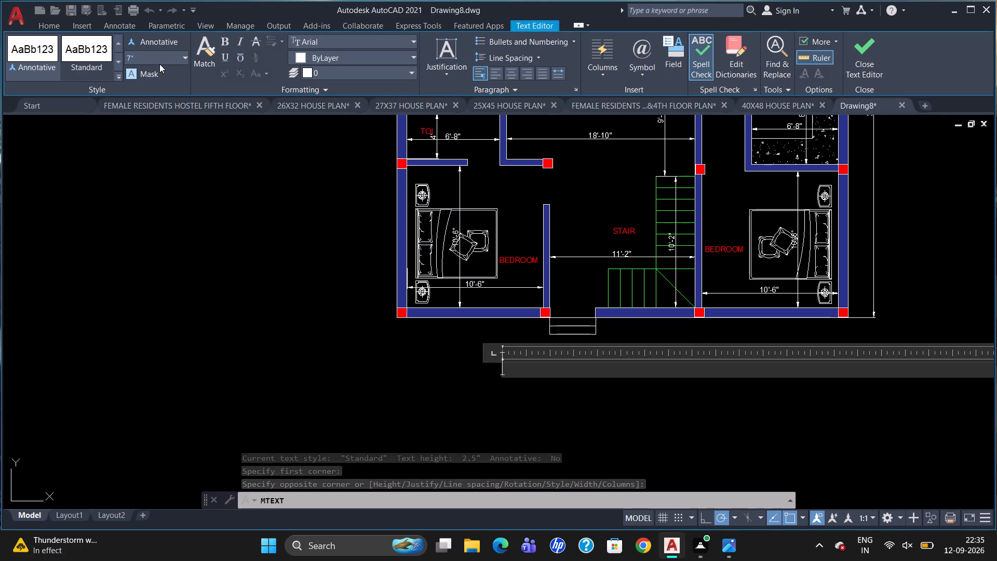
pyautogui.click(220, 58)
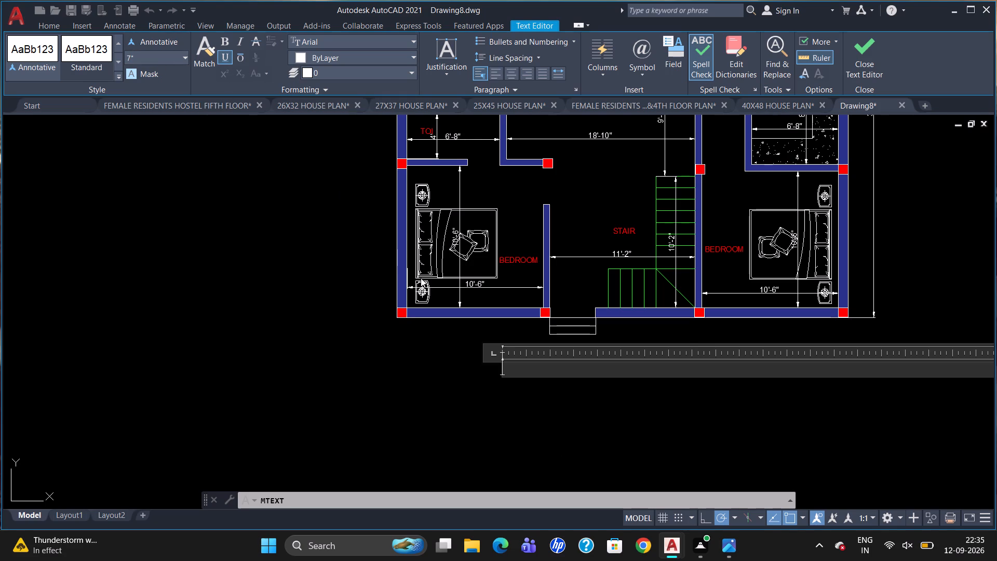
pyautogui.write('GROUND FLOOR PLAN')
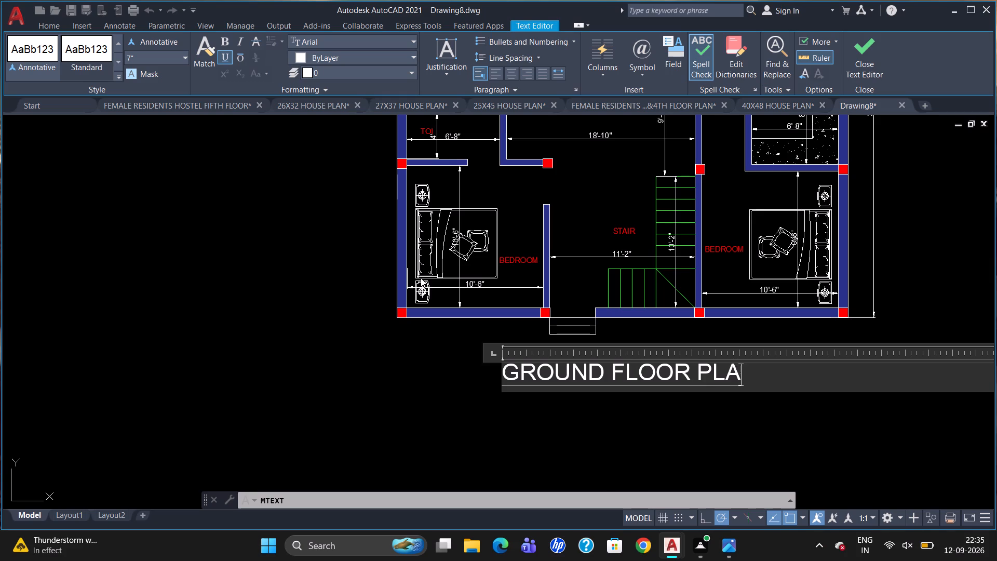
pyautogui.click(477, 392)
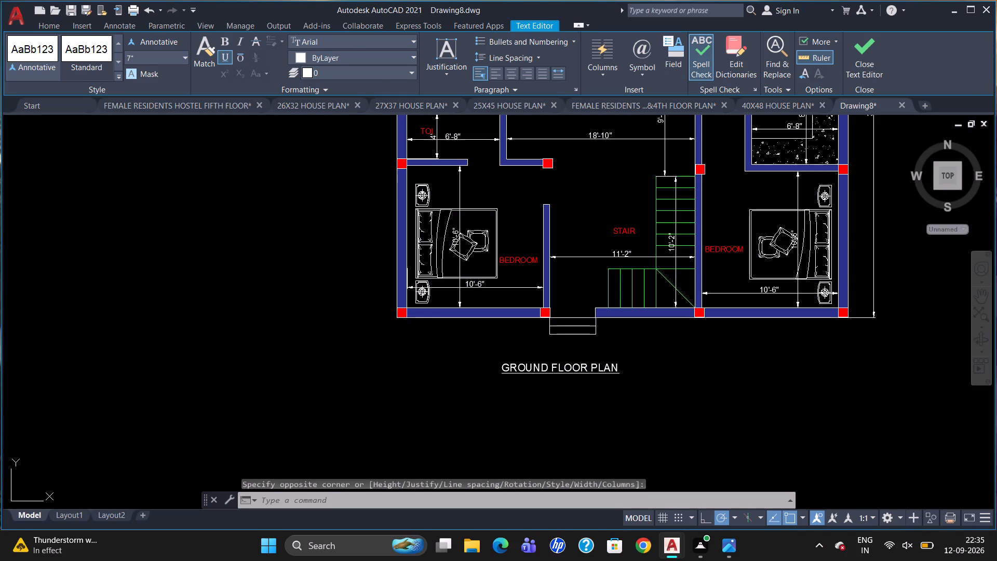
# Move the GROUND FLOOR PLAN title toward the middle of the plan, slightly closer to the entrance steps.
pyautogui.click(548, 368)
pyautogui.scroll(2, 513, 379)
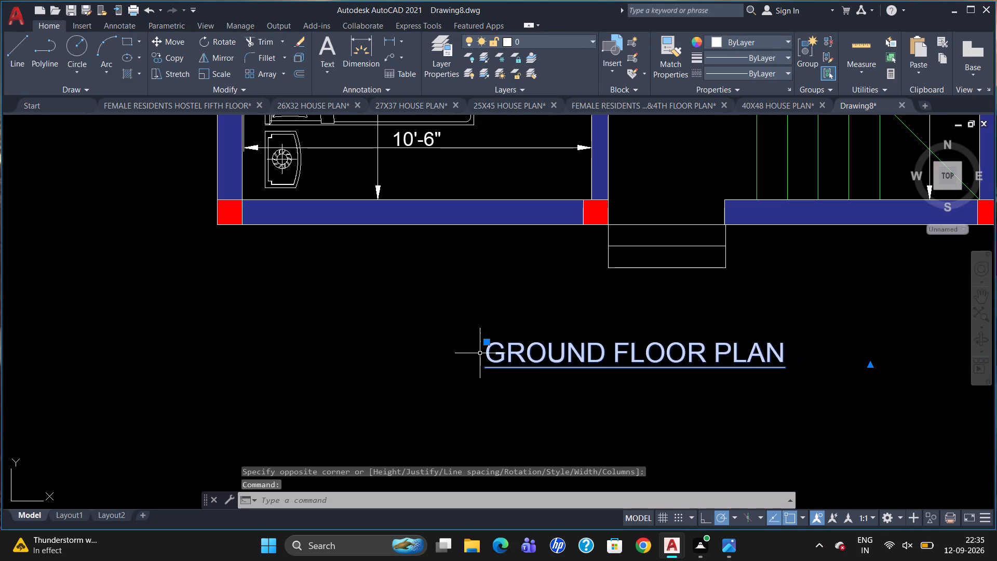
pyautogui.click(486, 343)
pyautogui.click(569, 324)
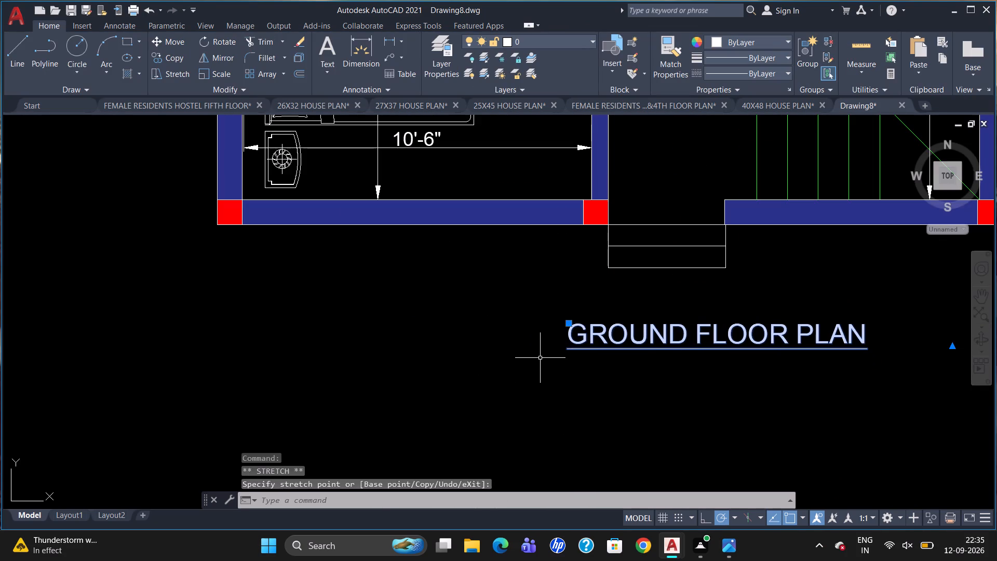
pyautogui.press('Escape')
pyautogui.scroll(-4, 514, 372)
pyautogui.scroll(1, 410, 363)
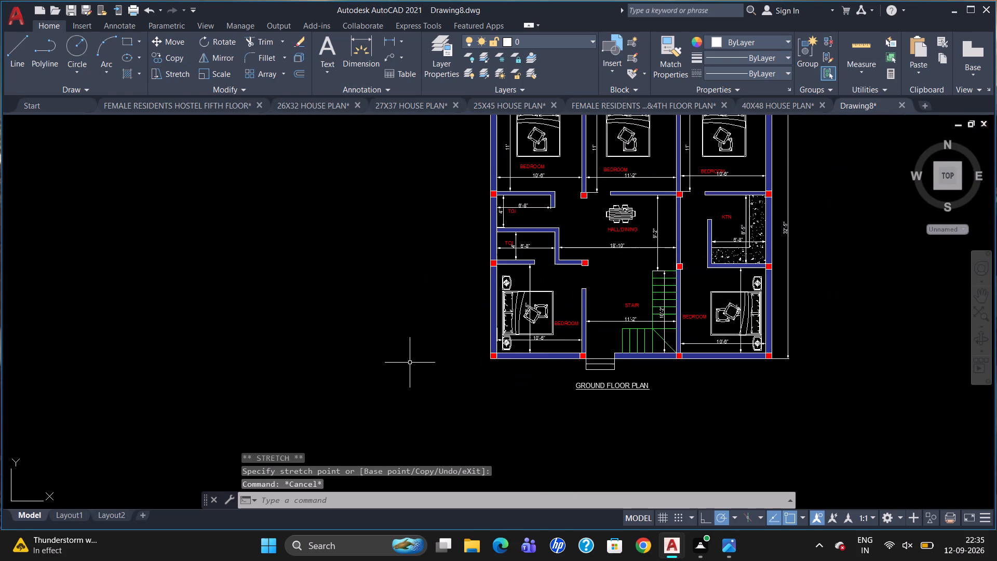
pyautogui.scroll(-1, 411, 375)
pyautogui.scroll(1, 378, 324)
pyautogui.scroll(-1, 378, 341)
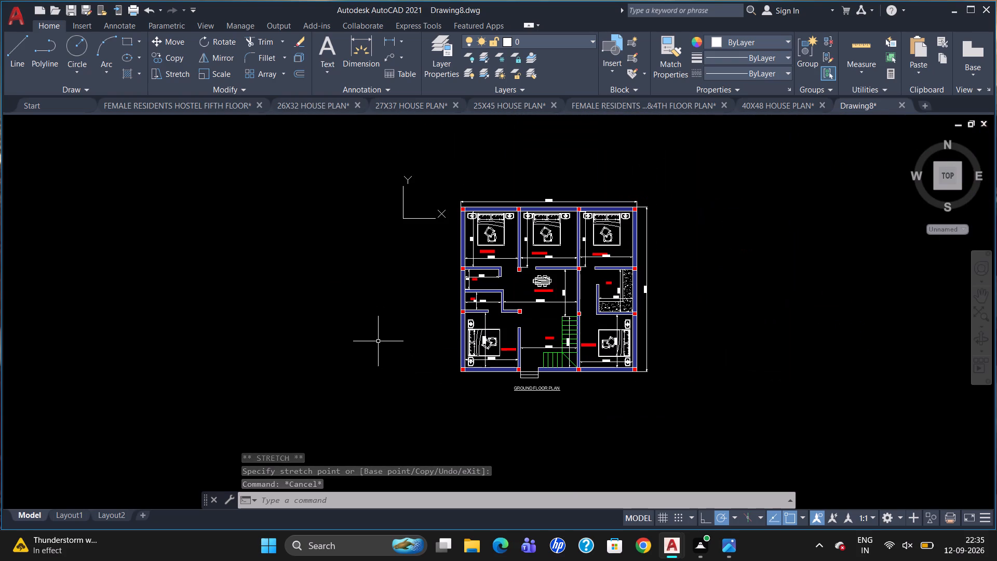
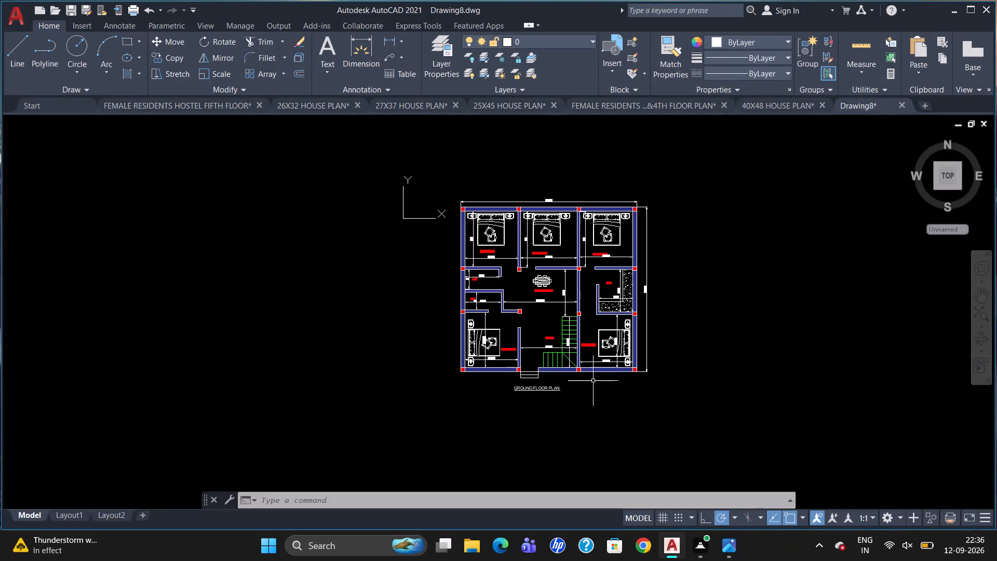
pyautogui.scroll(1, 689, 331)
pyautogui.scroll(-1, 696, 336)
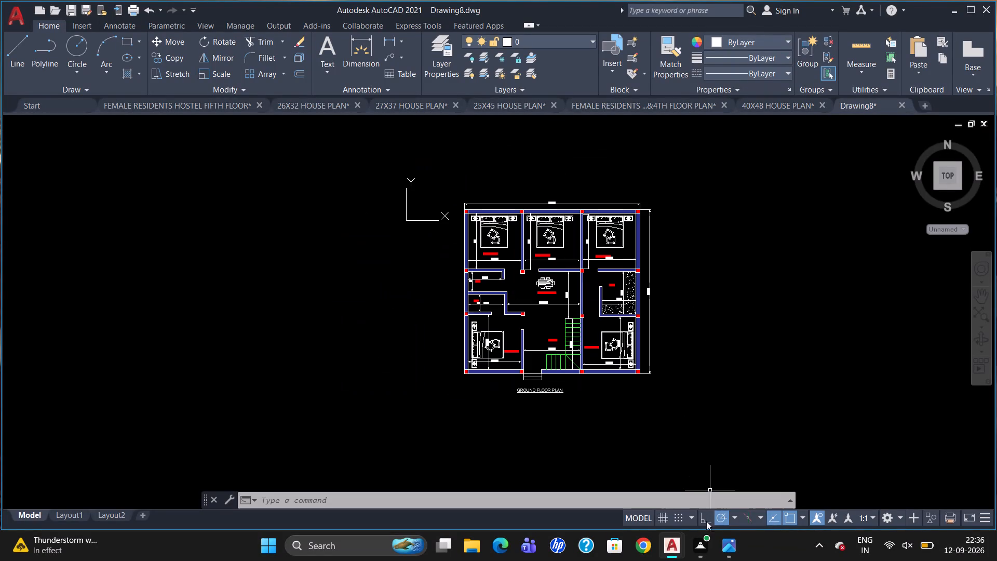
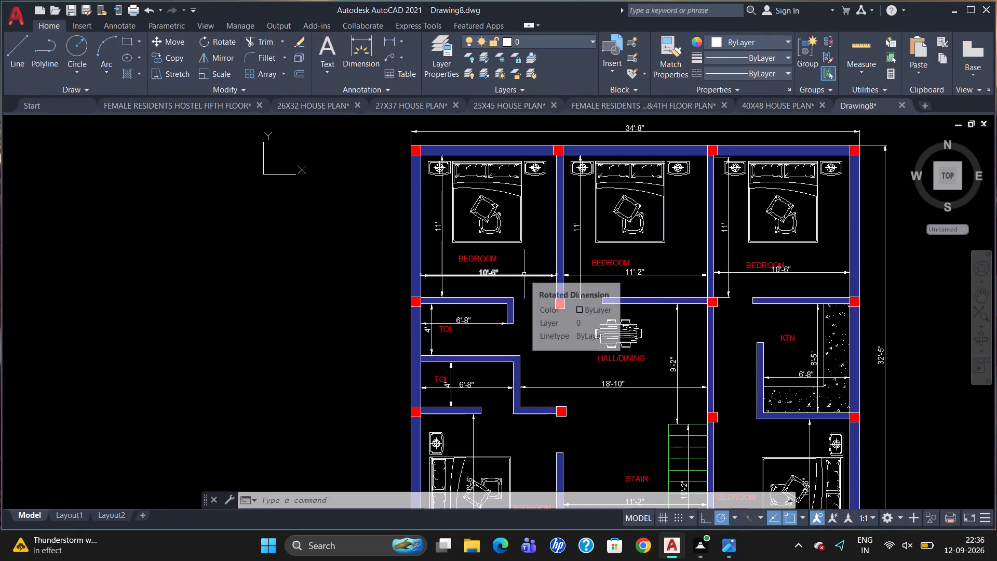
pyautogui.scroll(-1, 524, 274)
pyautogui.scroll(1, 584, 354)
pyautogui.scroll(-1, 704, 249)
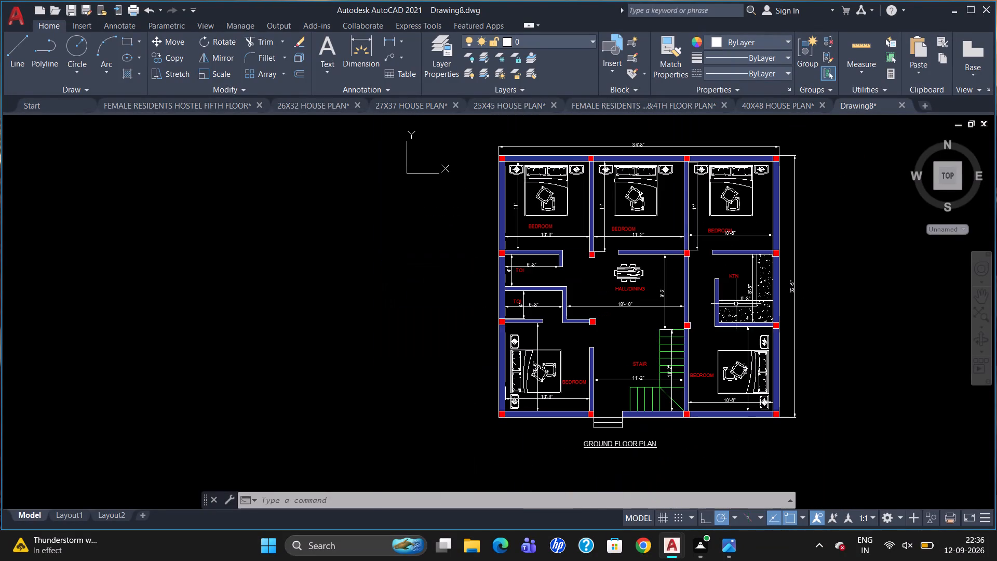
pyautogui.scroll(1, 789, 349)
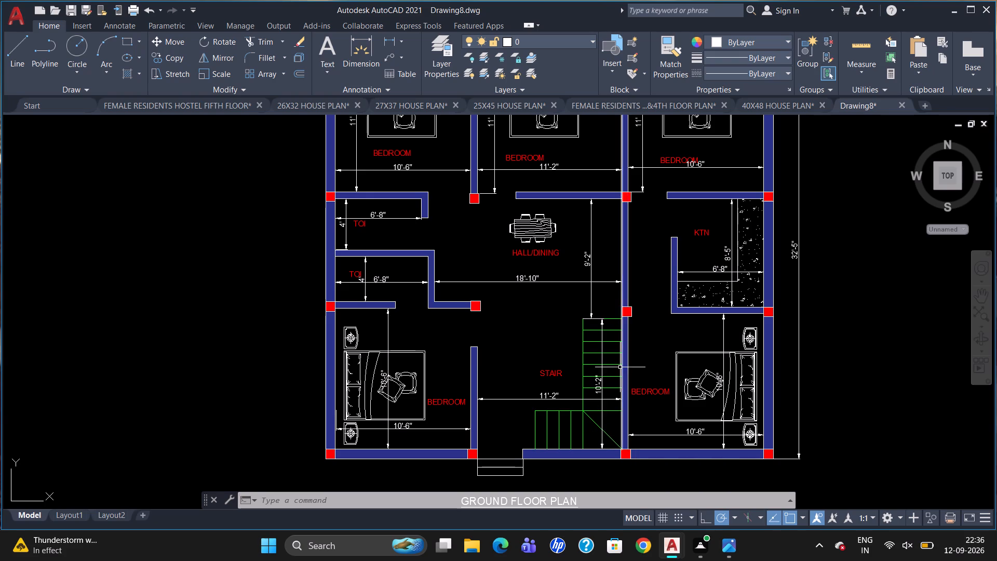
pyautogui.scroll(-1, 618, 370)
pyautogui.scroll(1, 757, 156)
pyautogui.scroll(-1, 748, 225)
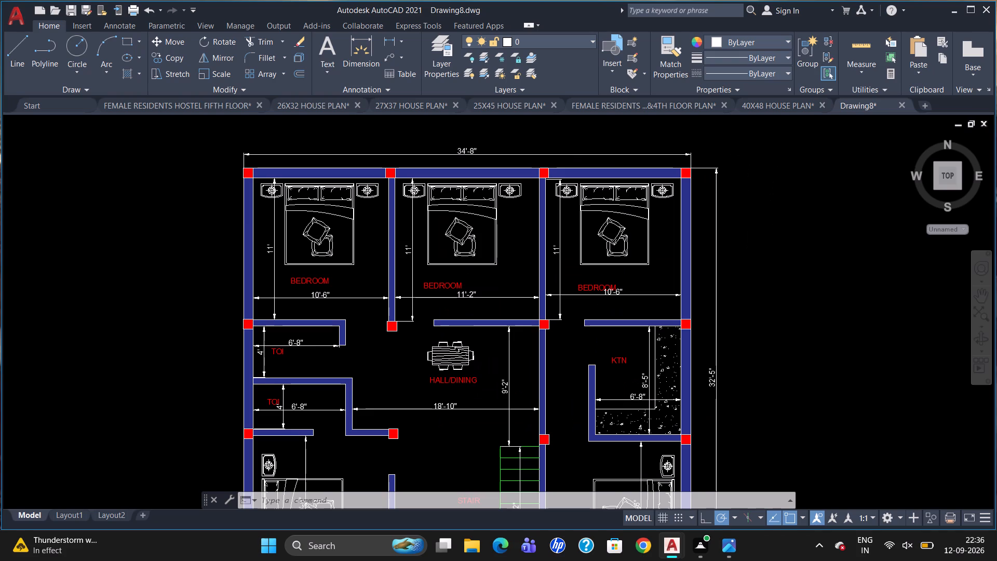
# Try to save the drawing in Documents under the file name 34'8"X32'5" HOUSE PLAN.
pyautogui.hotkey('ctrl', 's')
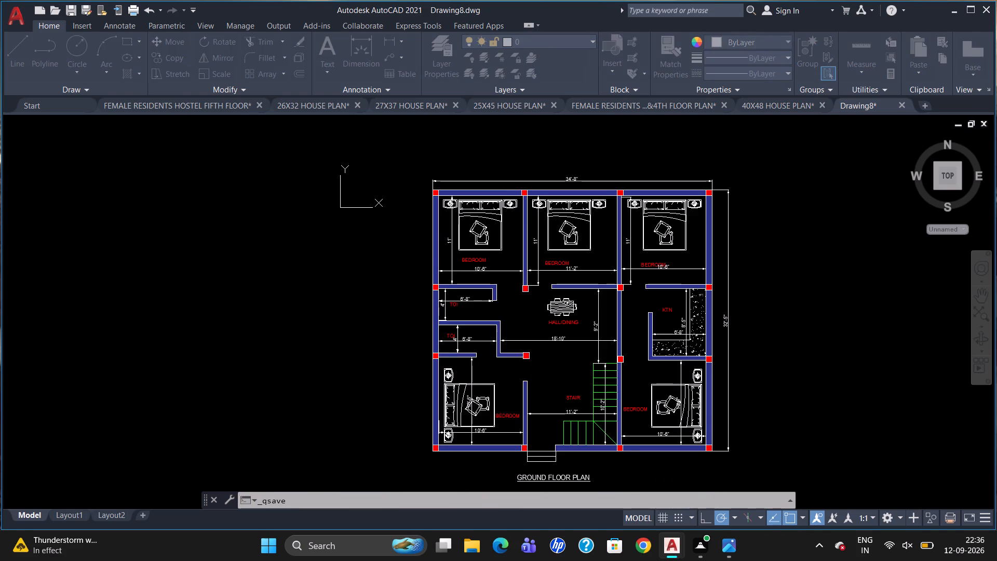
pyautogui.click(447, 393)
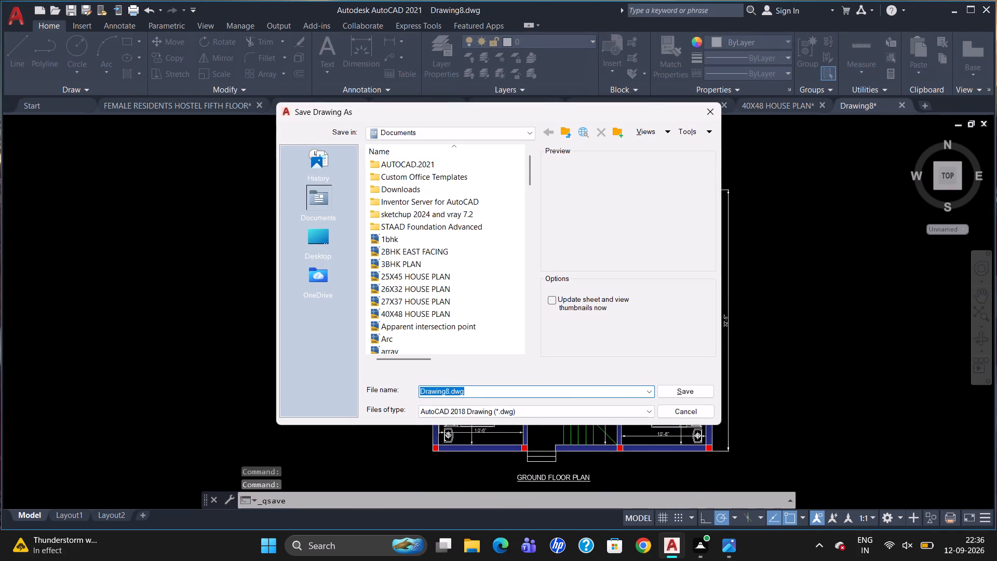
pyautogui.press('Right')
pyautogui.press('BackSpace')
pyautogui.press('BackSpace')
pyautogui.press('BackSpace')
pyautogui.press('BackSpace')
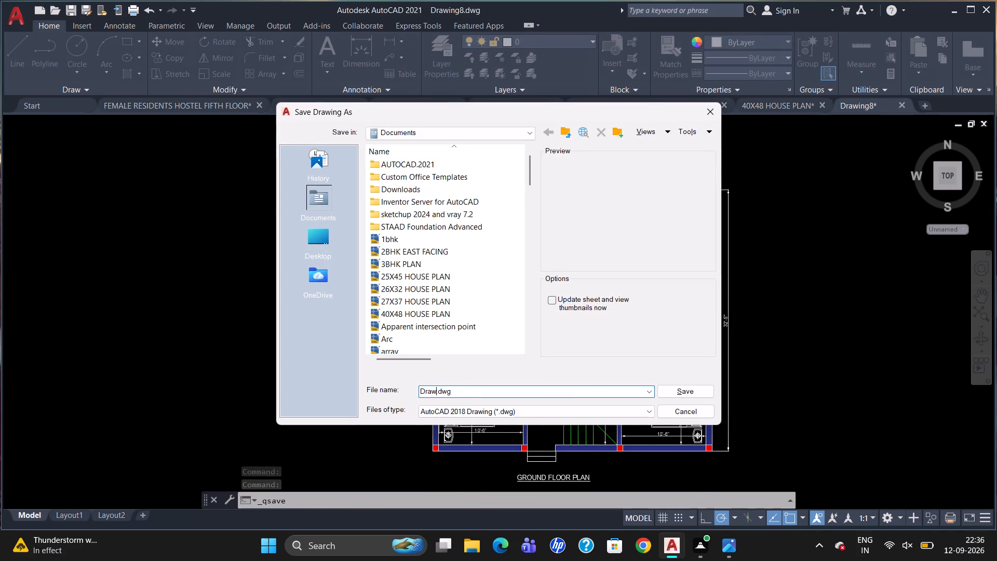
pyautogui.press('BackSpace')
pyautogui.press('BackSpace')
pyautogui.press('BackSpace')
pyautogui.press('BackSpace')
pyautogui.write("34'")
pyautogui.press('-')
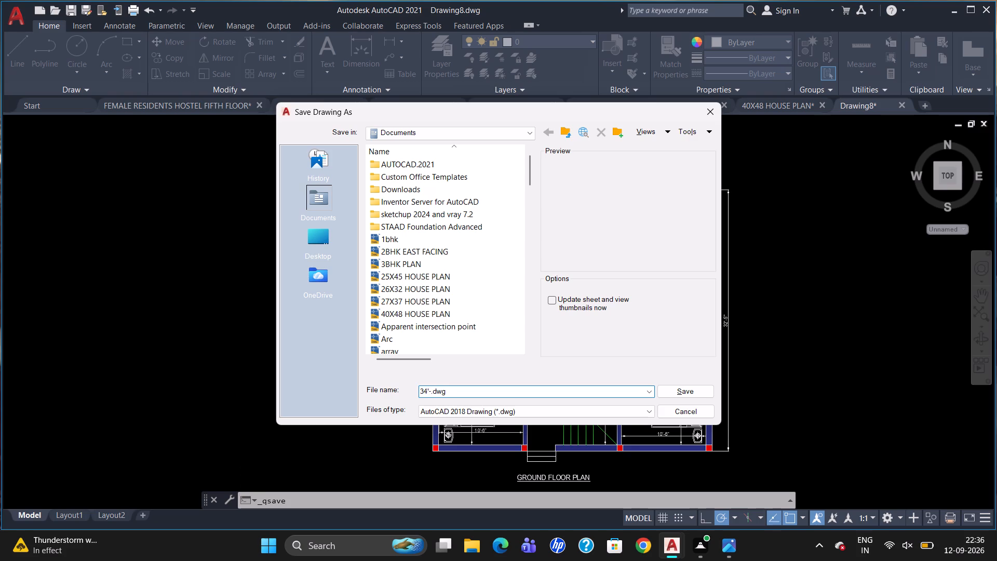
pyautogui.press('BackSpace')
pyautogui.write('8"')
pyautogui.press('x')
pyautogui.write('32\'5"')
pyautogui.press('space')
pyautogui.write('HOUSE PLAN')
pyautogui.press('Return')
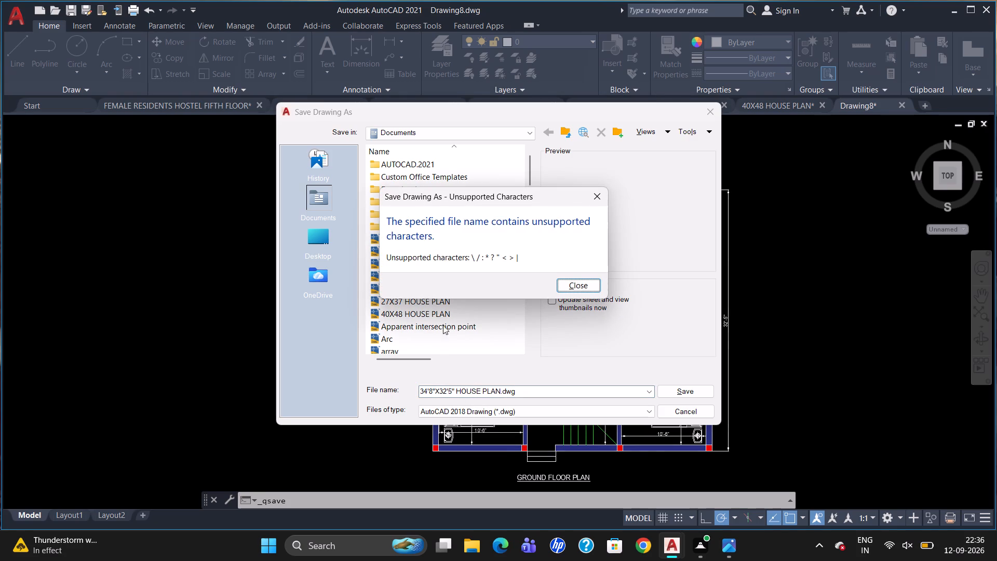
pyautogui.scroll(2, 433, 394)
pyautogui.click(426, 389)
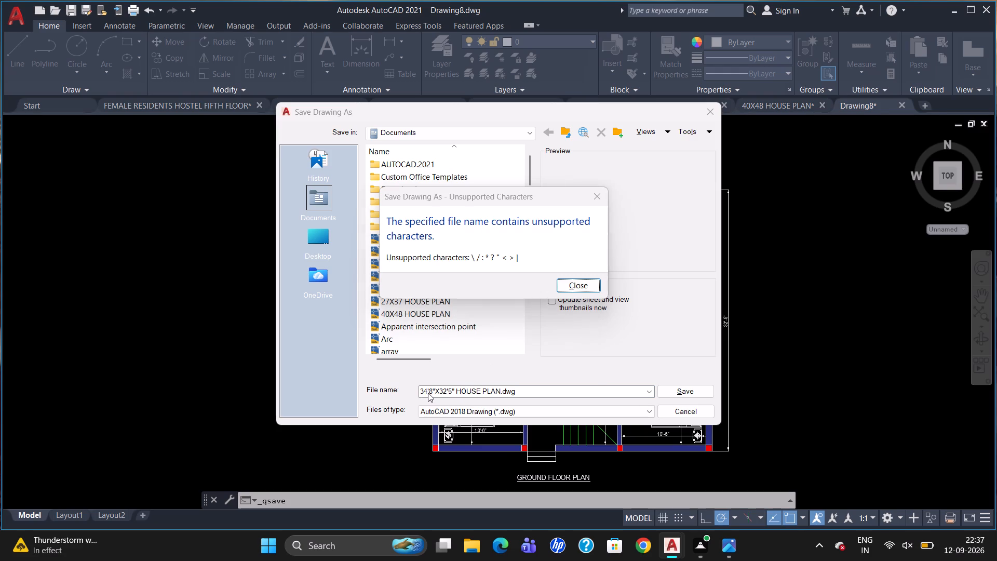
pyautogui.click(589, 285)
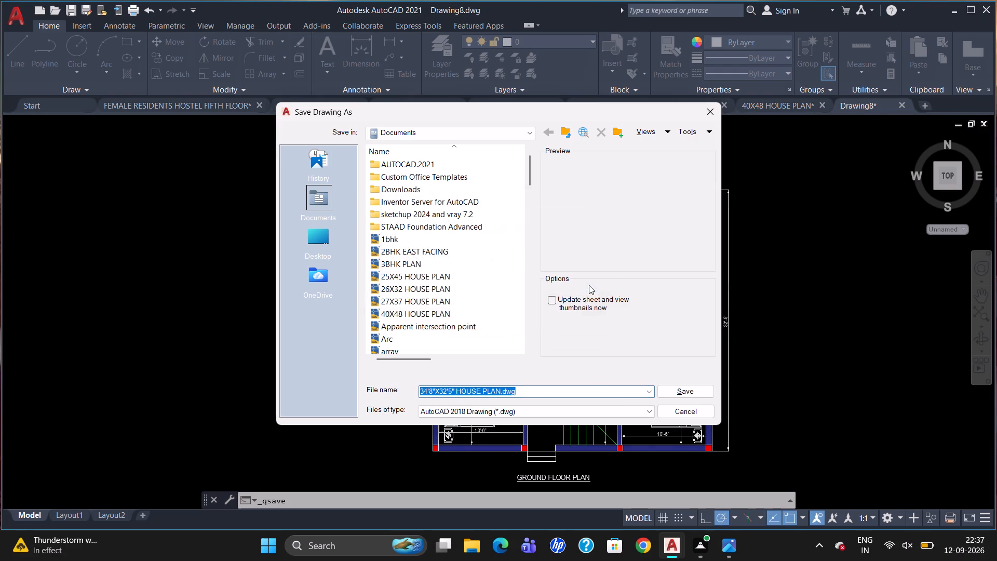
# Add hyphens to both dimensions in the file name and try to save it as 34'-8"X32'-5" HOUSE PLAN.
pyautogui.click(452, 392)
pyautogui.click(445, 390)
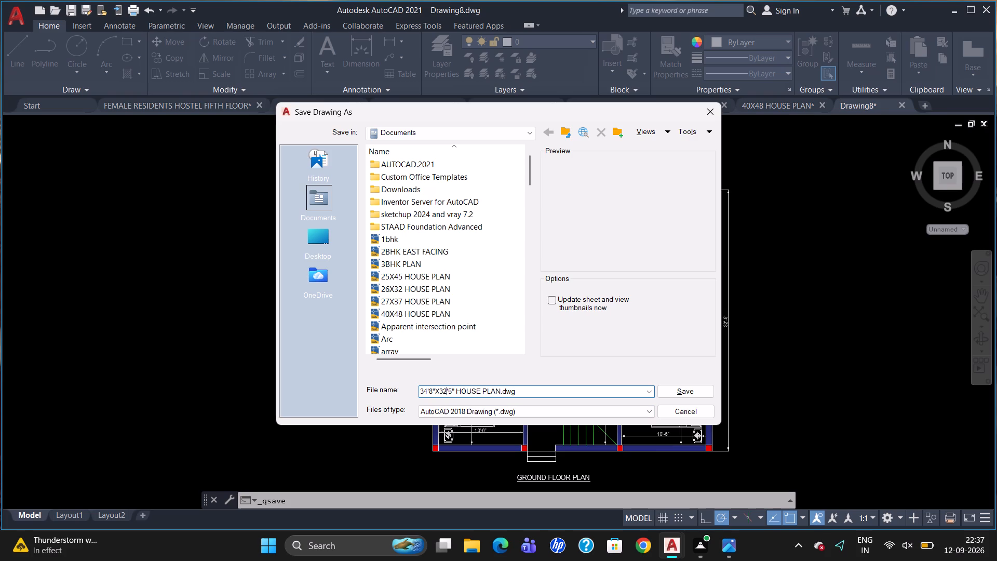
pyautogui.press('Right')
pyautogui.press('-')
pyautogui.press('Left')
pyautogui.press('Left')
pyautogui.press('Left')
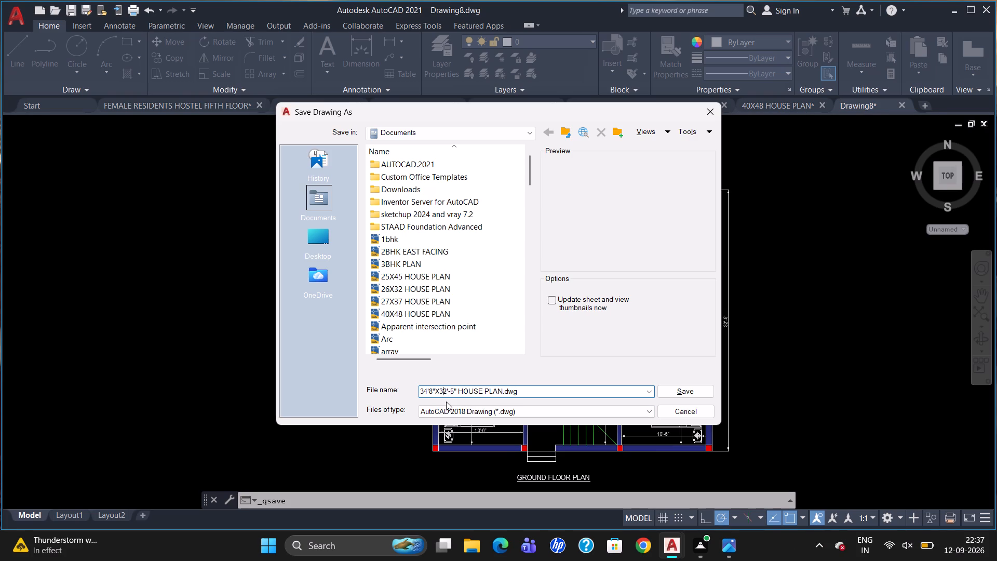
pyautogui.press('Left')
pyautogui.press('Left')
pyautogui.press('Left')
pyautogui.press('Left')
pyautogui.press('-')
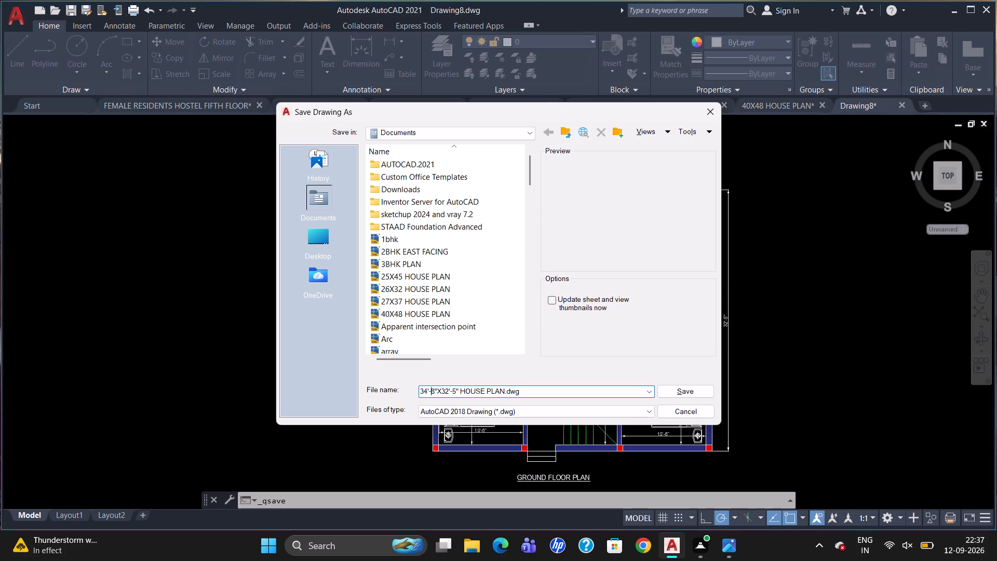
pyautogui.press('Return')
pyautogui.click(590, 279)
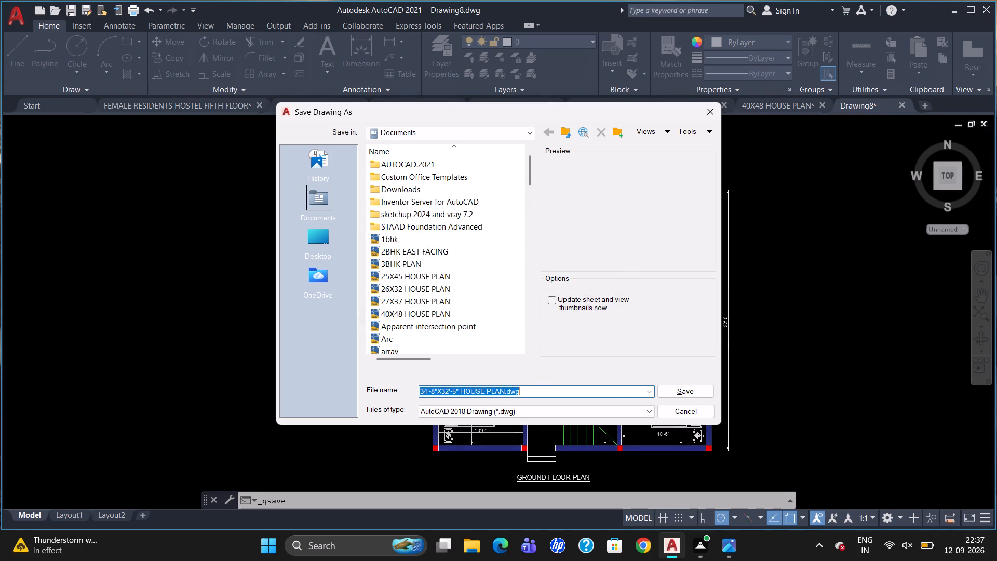
# Replace the whole file name with 5BHK 8 and save the drawing in Documents.
pyautogui.press('Delete')
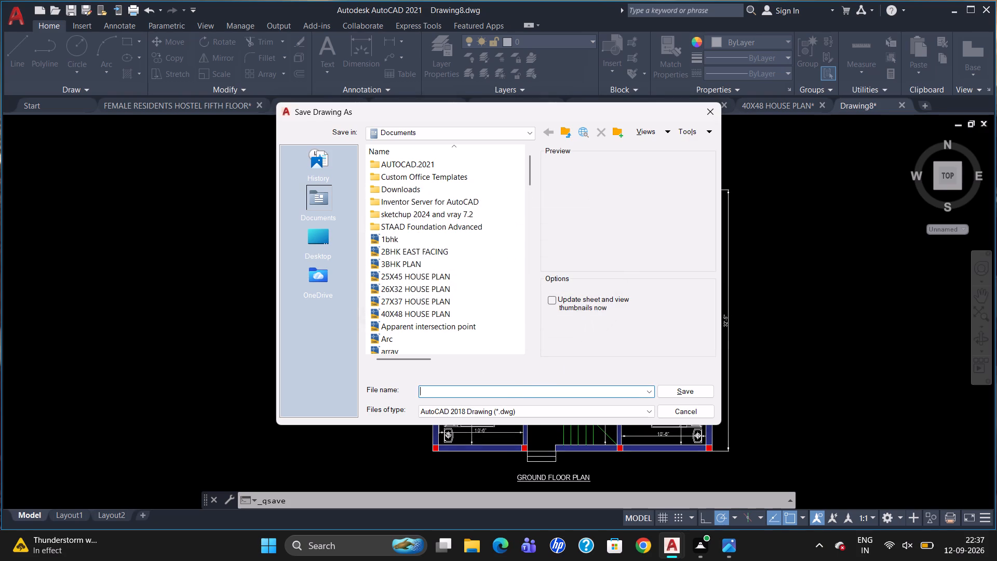
pyautogui.write('5V')
pyautogui.press('BackSpace')
pyautogui.write('BHK')
pyautogui.press('space')
pyautogui.write('8')
pyautogui.press('Return')
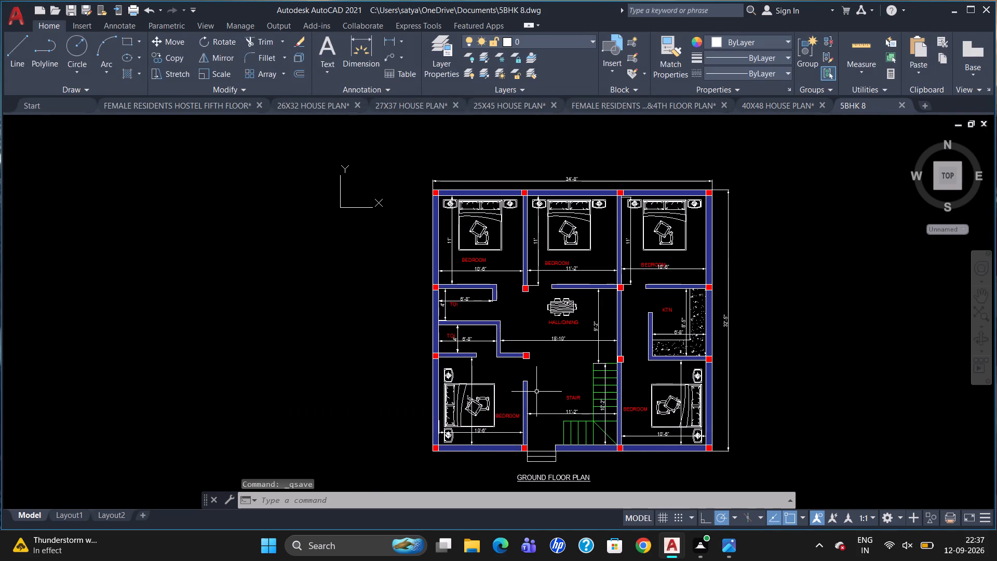
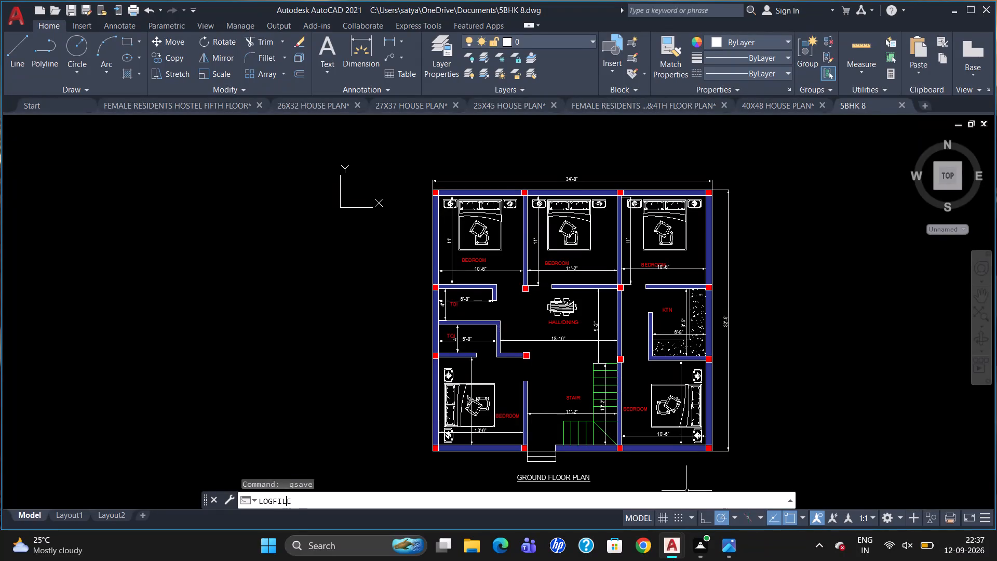
# Query the drawing's log file name with the LOGFILENAME variable.
pyautogui.write('NAME')
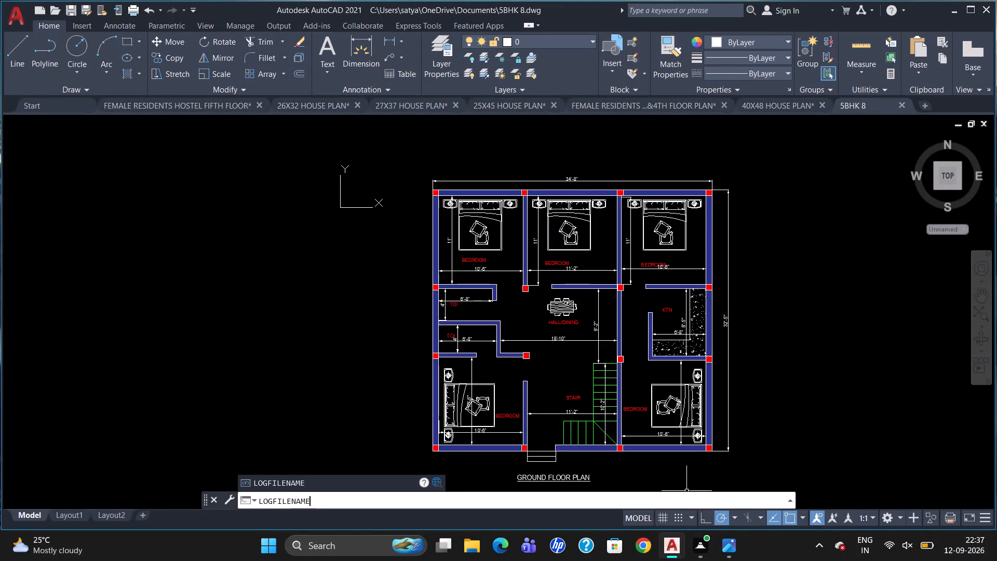
pyautogui.press('Return')
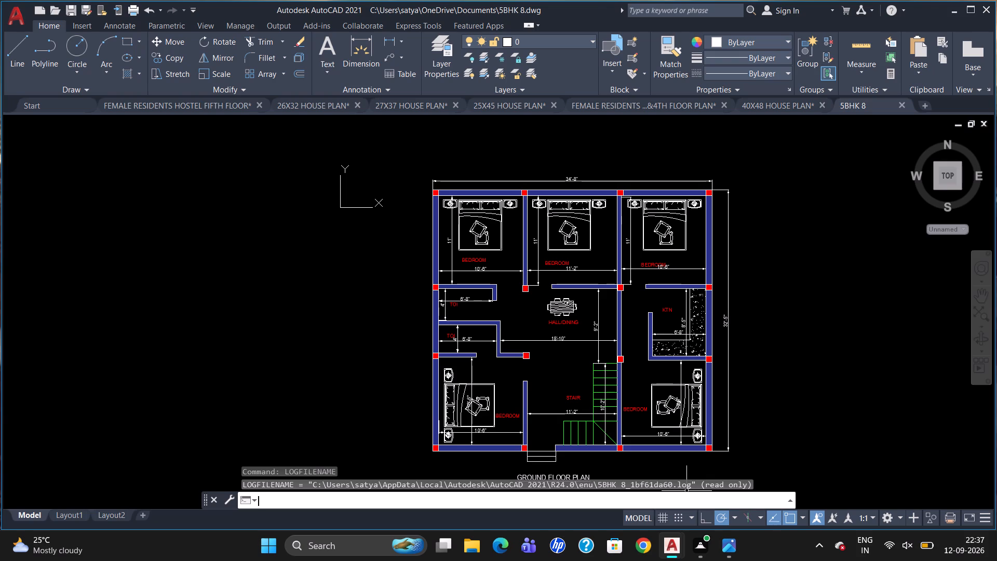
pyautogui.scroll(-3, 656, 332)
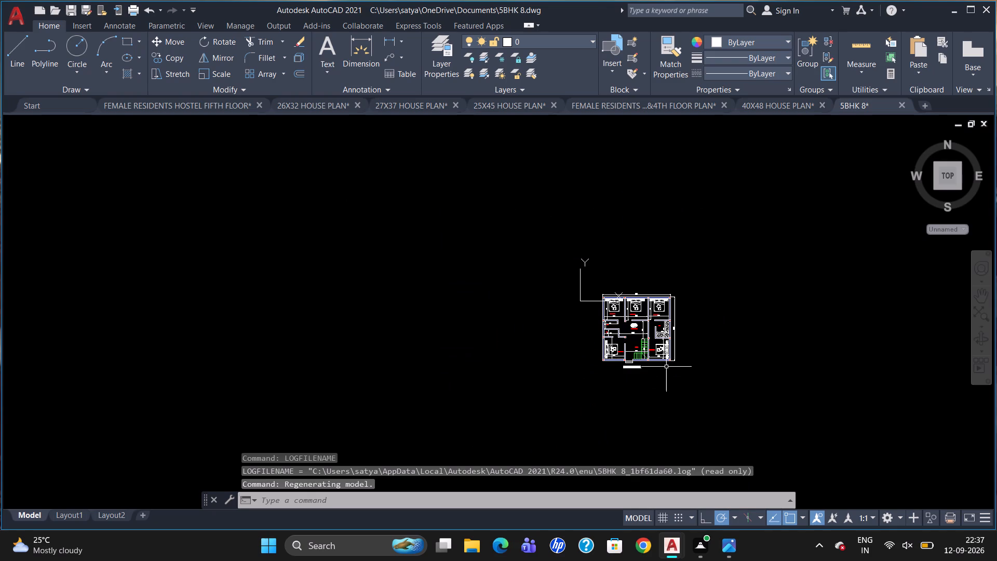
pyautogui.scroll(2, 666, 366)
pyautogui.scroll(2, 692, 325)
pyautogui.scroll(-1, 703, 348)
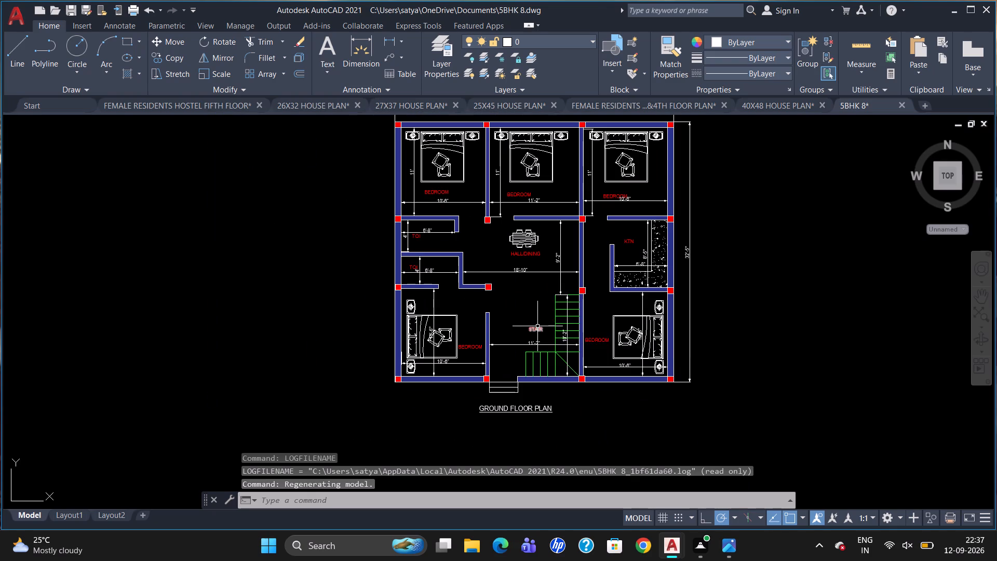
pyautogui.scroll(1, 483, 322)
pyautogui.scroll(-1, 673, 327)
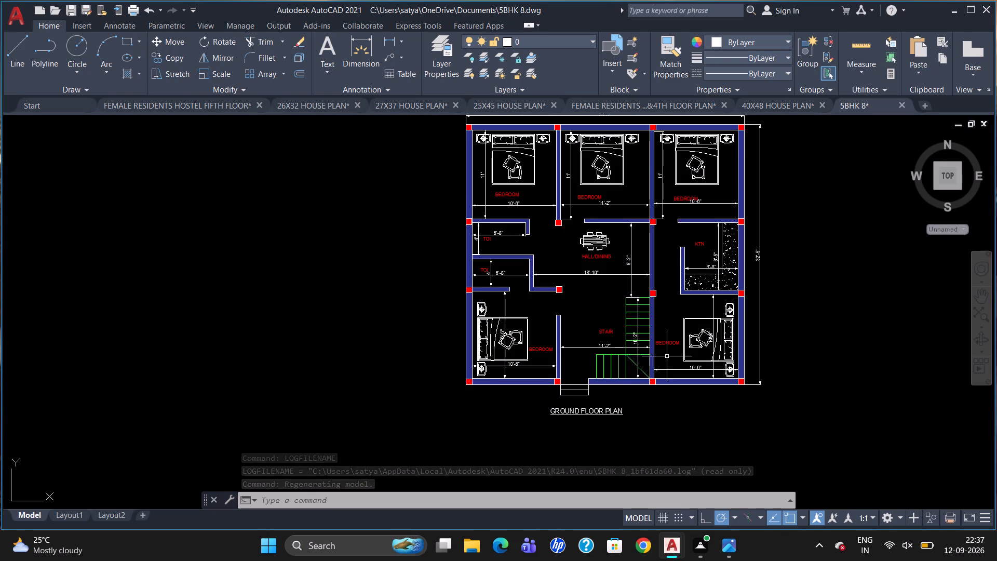
# Set up a single-sheet plot with DWG To PDF.pc3 on ISO full bleed A3 (297.00 x 420.00 MM) paper, with the plot centred.
pyautogui.scroll(-1, 667, 357)
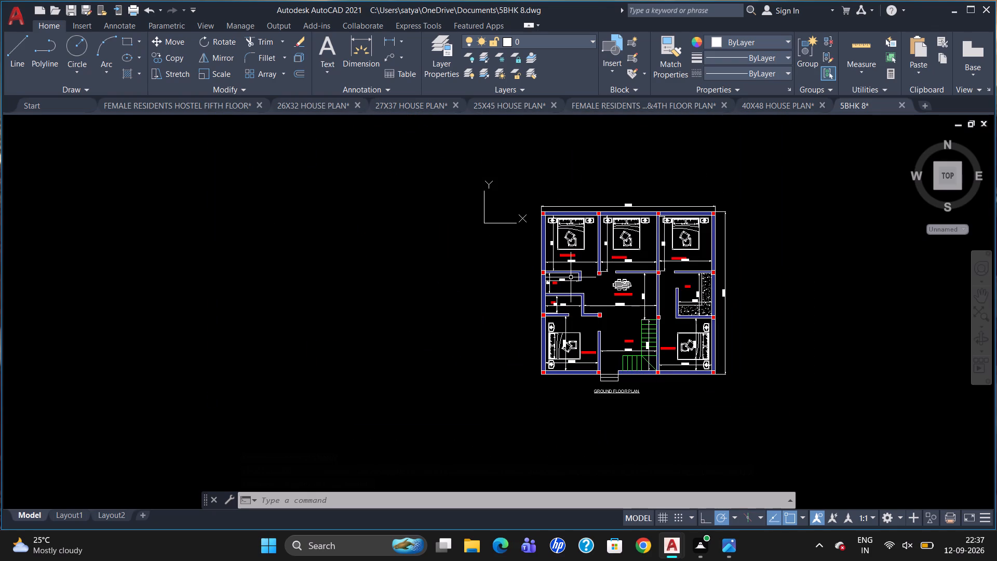
pyautogui.hotkey('ctrl', 'p')
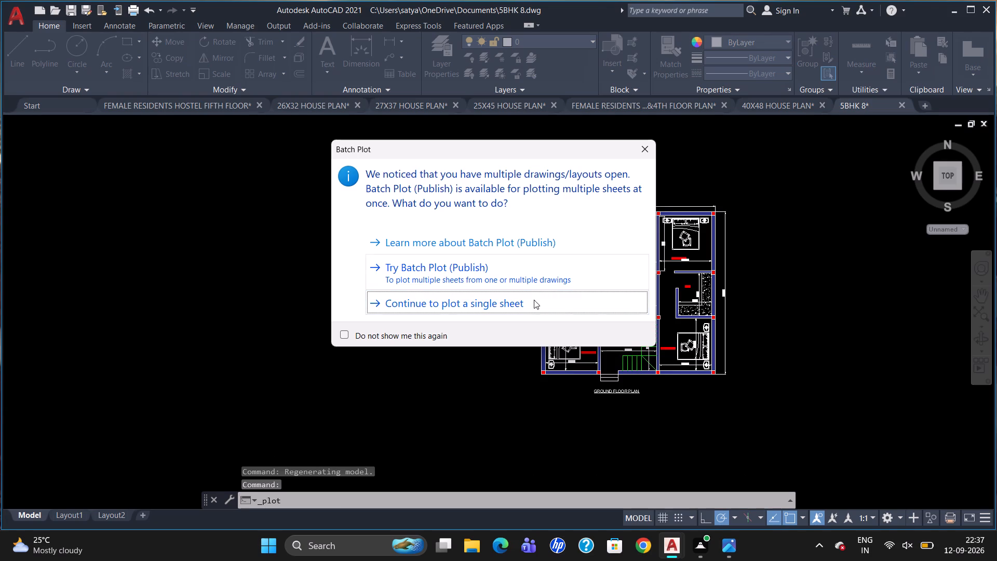
pyautogui.click(534, 303)
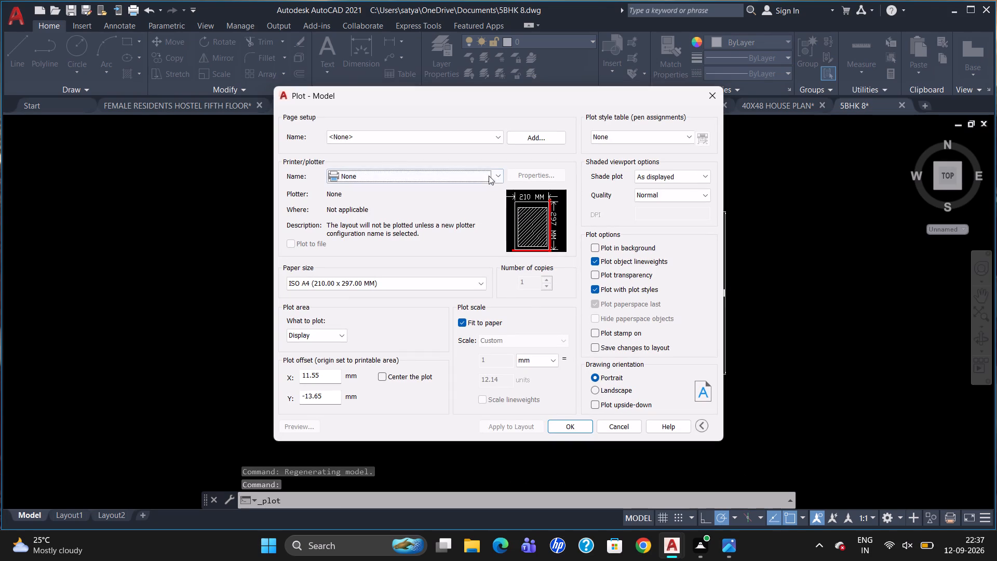
pyautogui.click(495, 175)
pyautogui.click(416, 300)
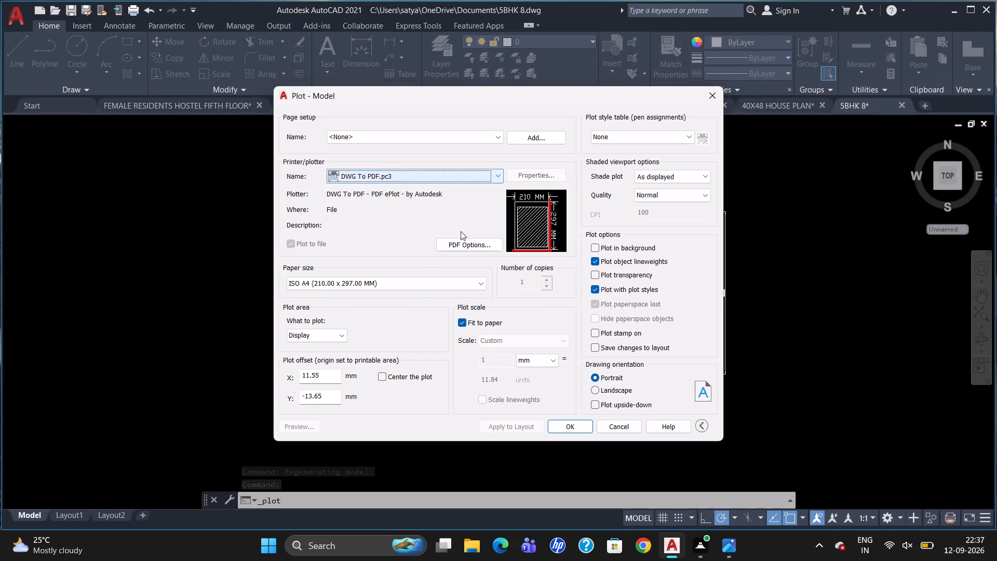
pyautogui.click(463, 283)
pyautogui.scroll(4, 455, 352)
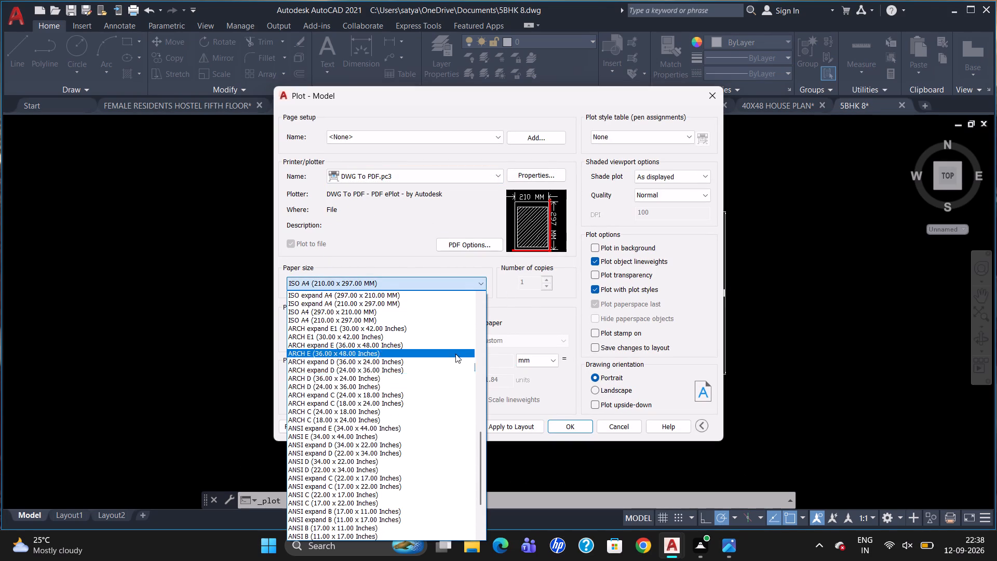
pyautogui.scroll(5, 455, 354)
pyautogui.scroll(5, 432, 394)
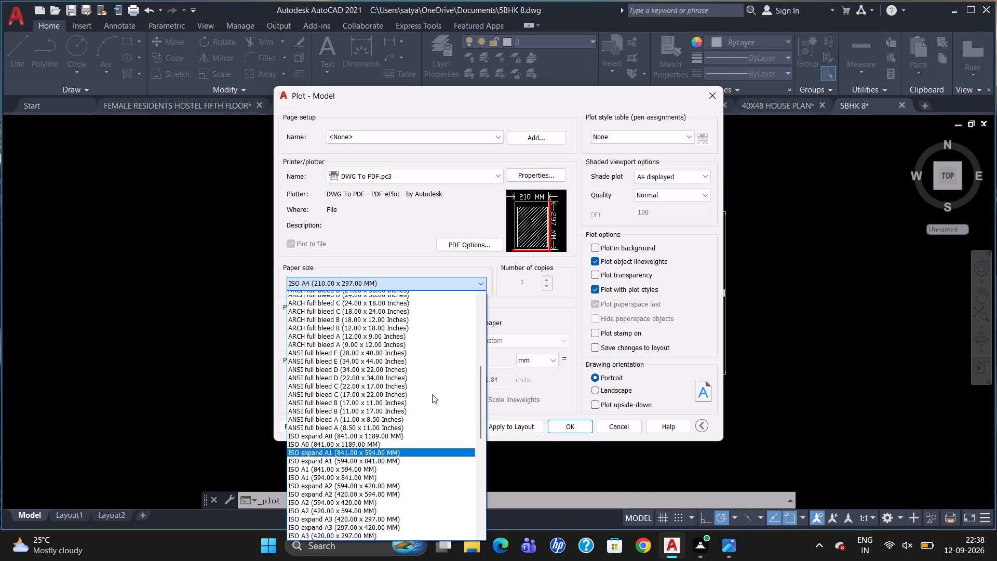
pyautogui.scroll(10, 432, 394)
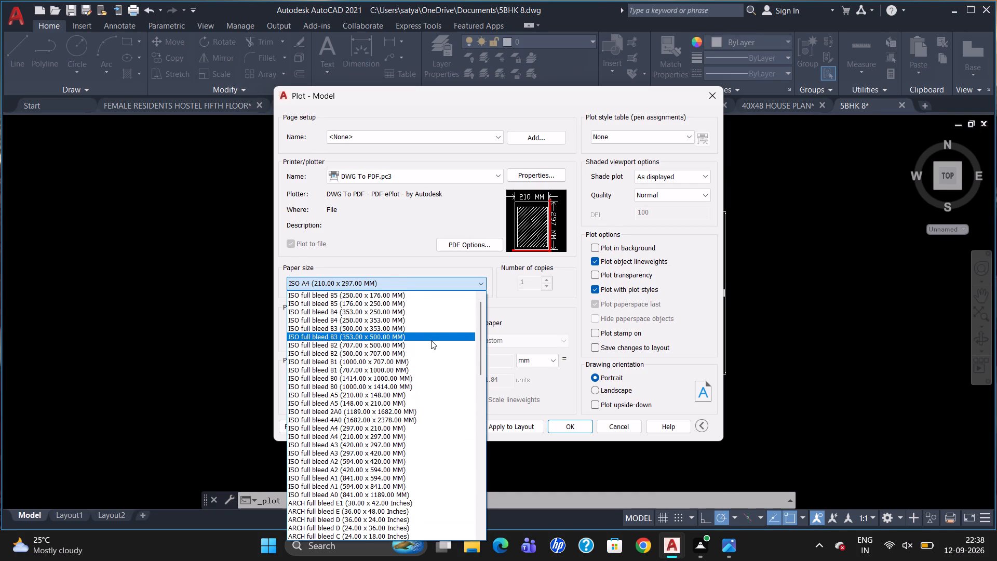
pyautogui.scroll(3, 431, 340)
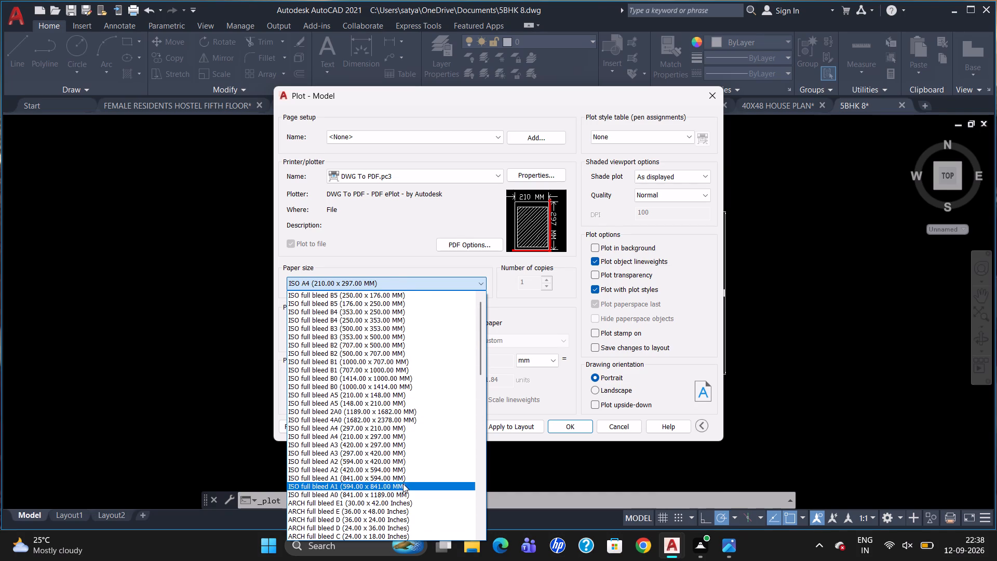
pyautogui.click(421, 453)
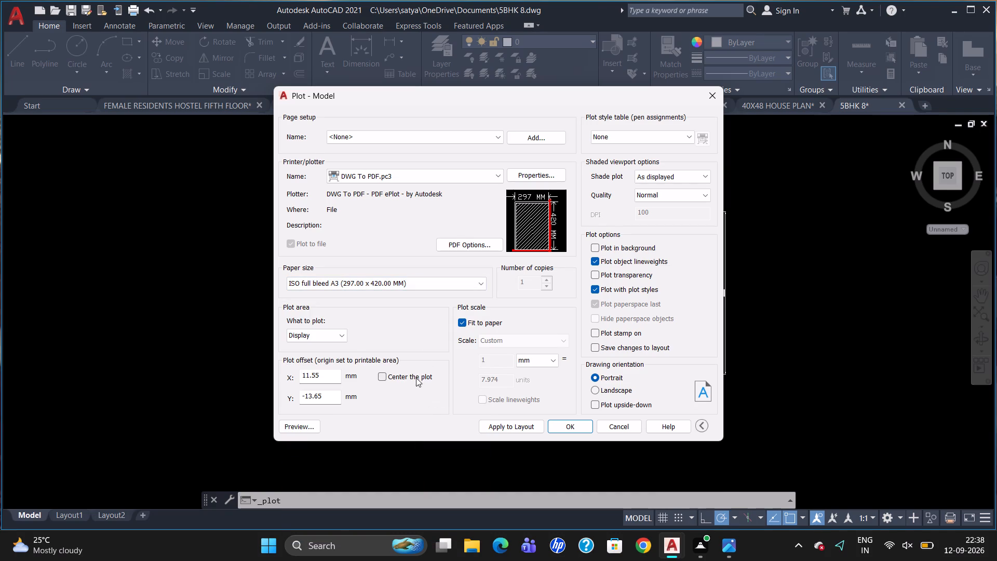
pyautogui.click(381, 373)
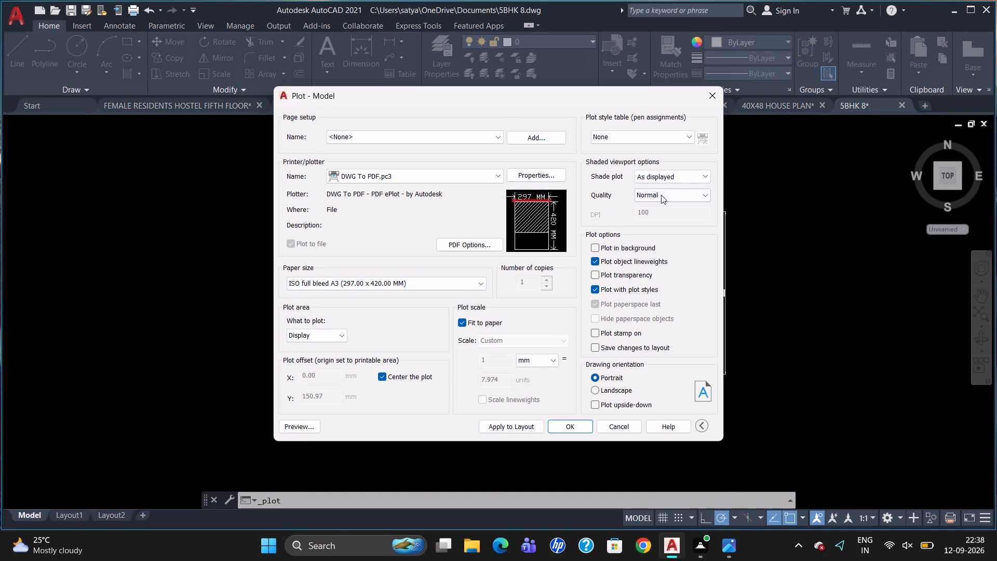
# Set the plot's shaded viewport quality to Maximum and assign the acad.ctb plot style table to all layouts.
pyautogui.click(661, 195)
pyautogui.click(659, 241)
pyautogui.moveTo(652, 127); pyautogui.dragTo(652, 135)
pyautogui.click(652, 141)
pyautogui.click(646, 160)
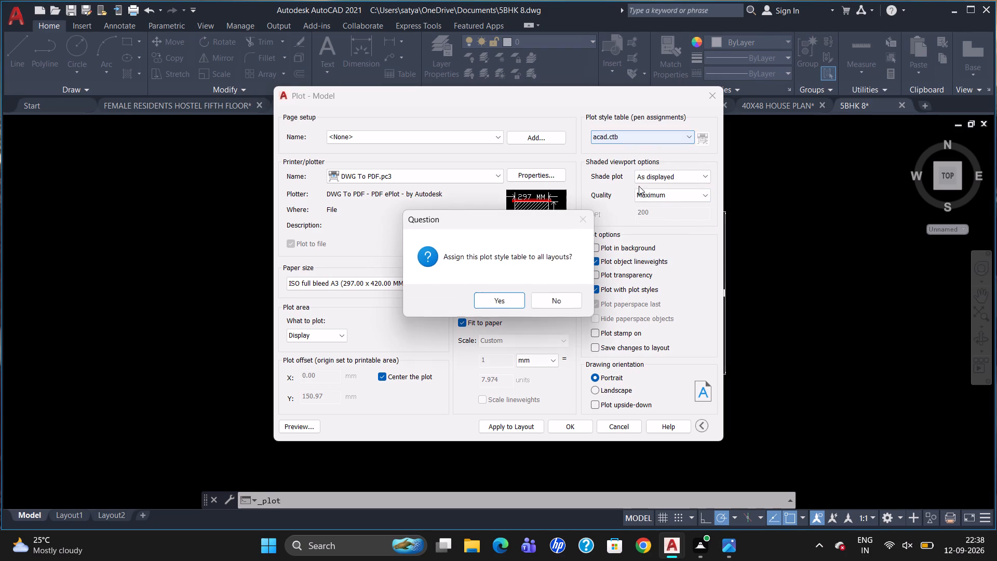
pyautogui.click(494, 293)
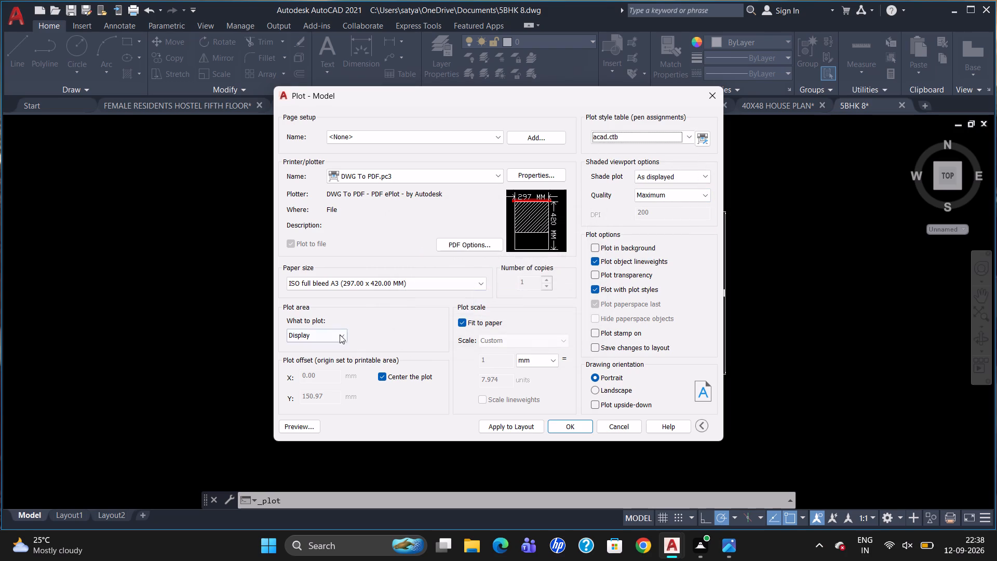
# Define the plot area as a window enclosing the whole ground floor plan with its dimensions and title.
pyautogui.click(346, 337)
pyautogui.click(327, 369)
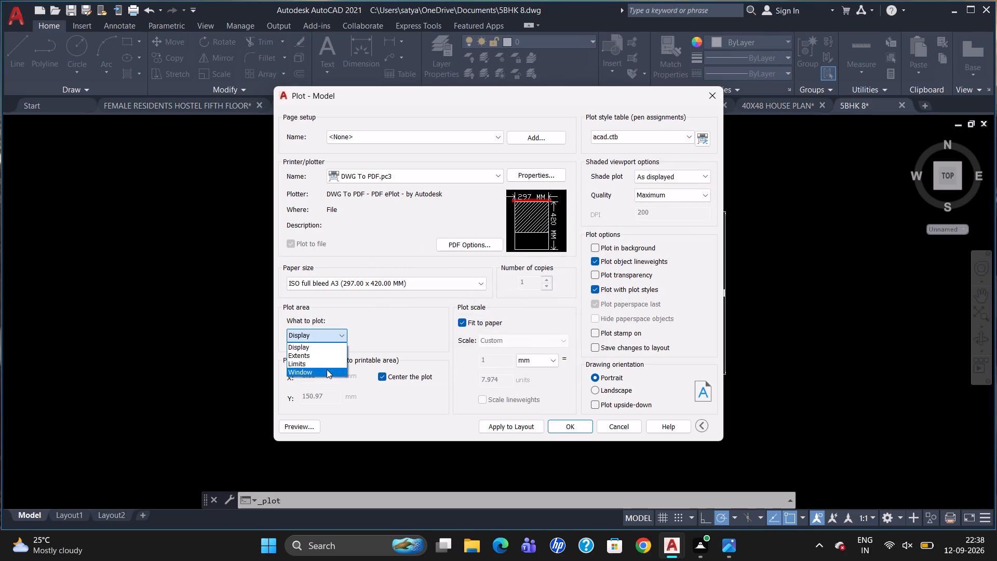
pyautogui.moveTo(481, 171); pyautogui.dragTo(782, 449)
pyautogui.click(782, 447)
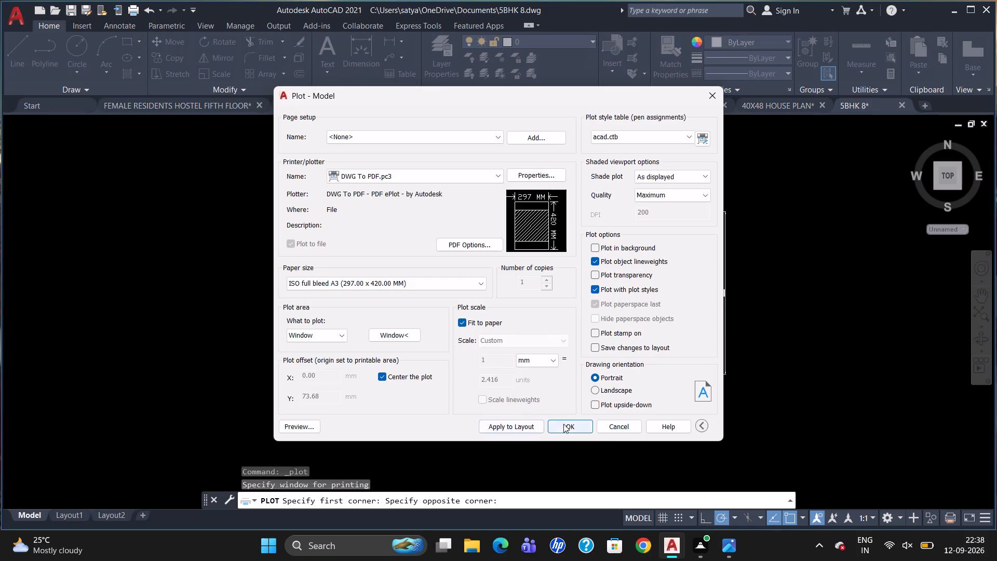
# Plot the sheet to a PDF saved in Documents as 5BHK 8-Model, and dismiss the plot notification.
pyautogui.click(563, 425)
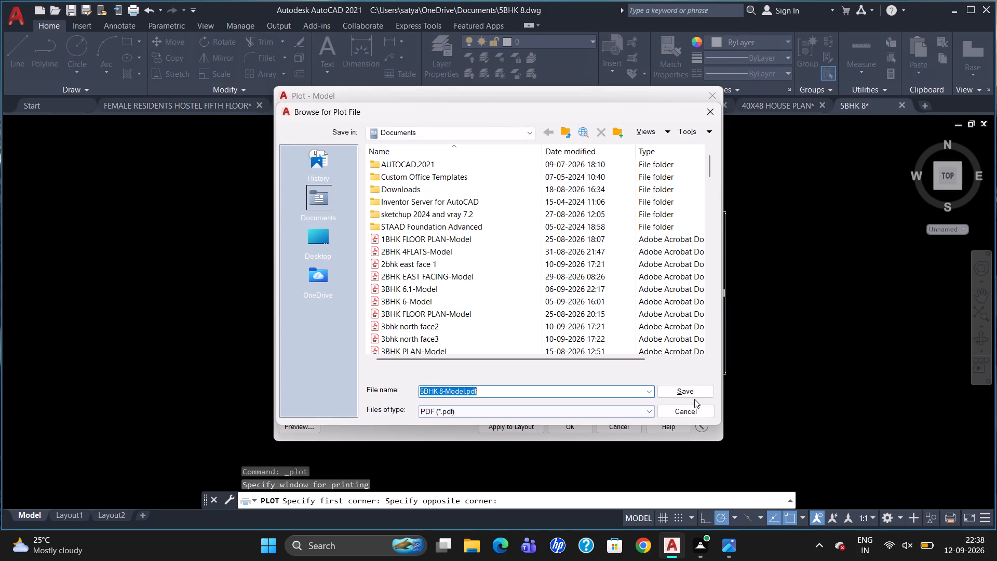
pyautogui.click(694, 390)
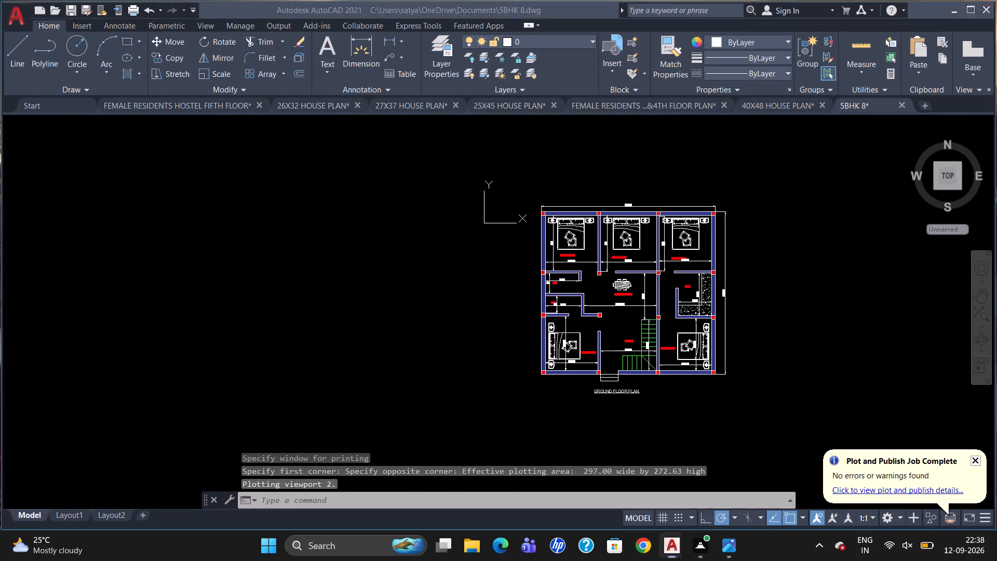
pyautogui.click(976, 460)
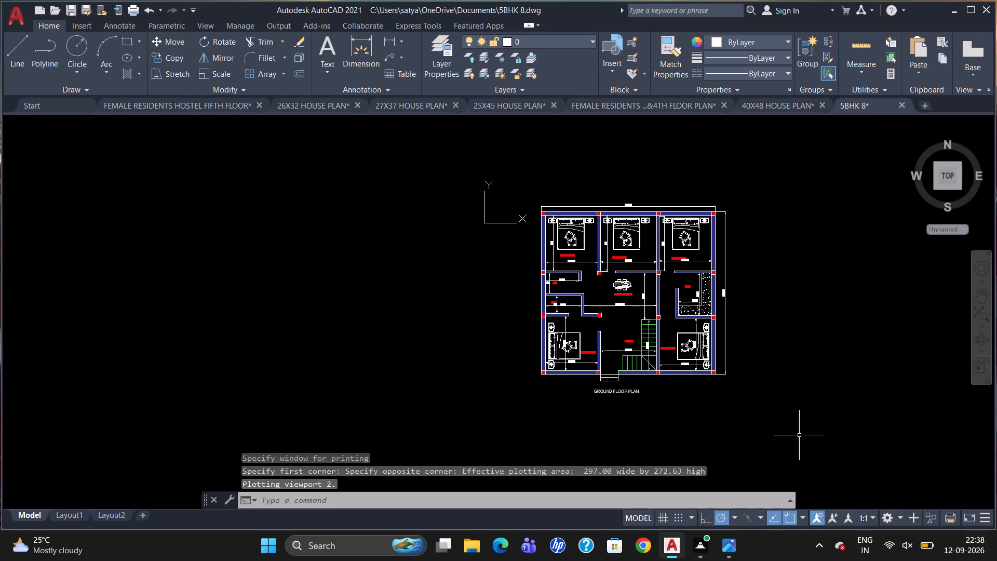
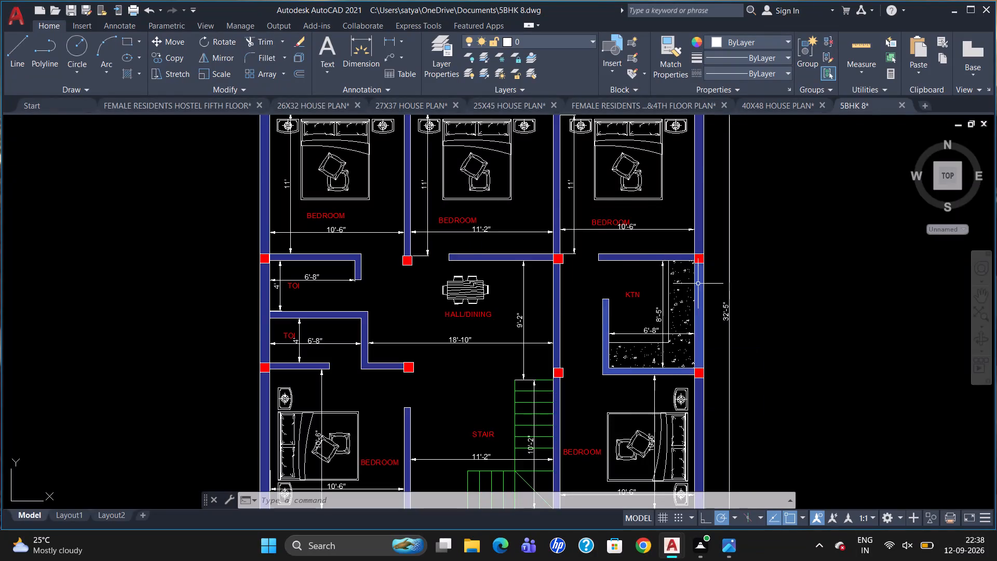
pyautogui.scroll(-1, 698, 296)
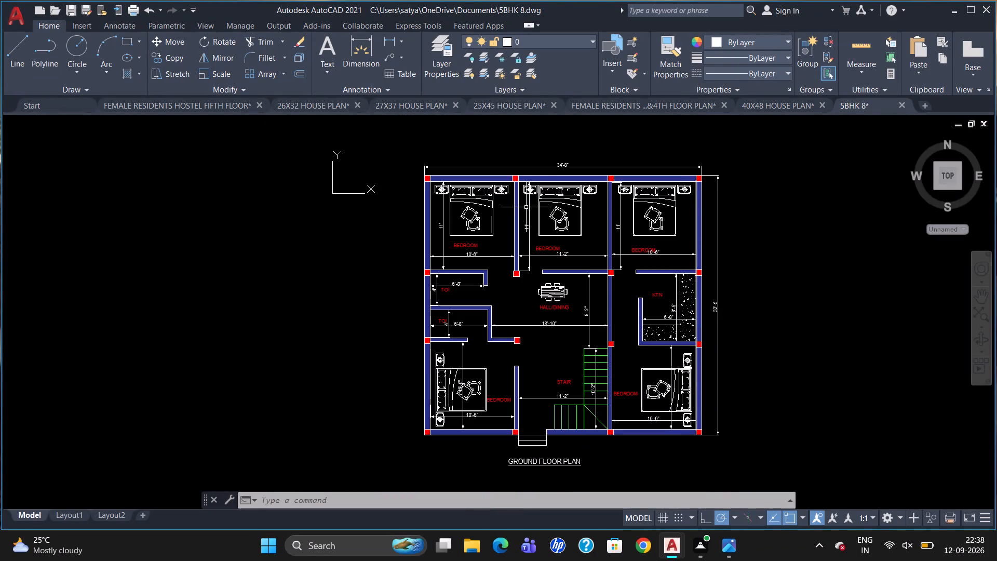